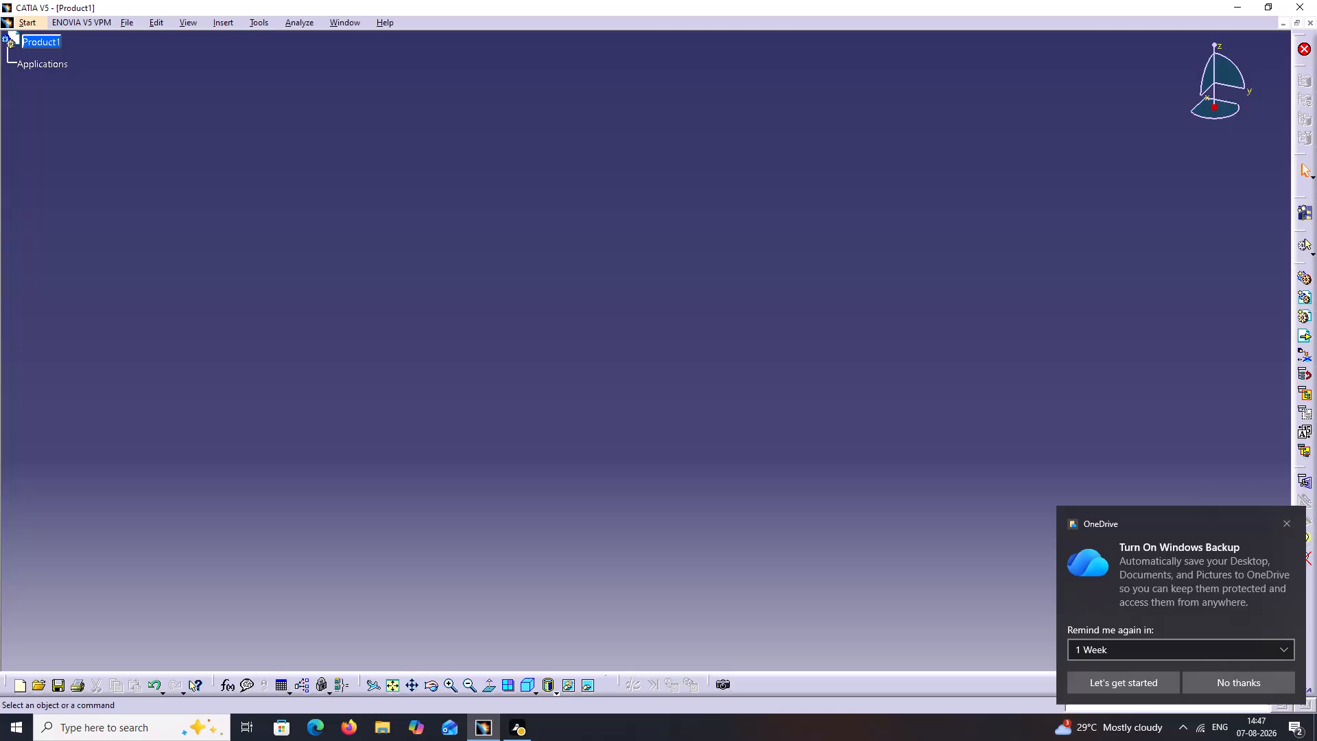
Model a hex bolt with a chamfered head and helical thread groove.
Dismiss the backup notification and close the empty Product1 document.
{"action": "left_click", "coordinate": [1283, 521]}
{"action": "left_click", "coordinate": [1215, 461]}
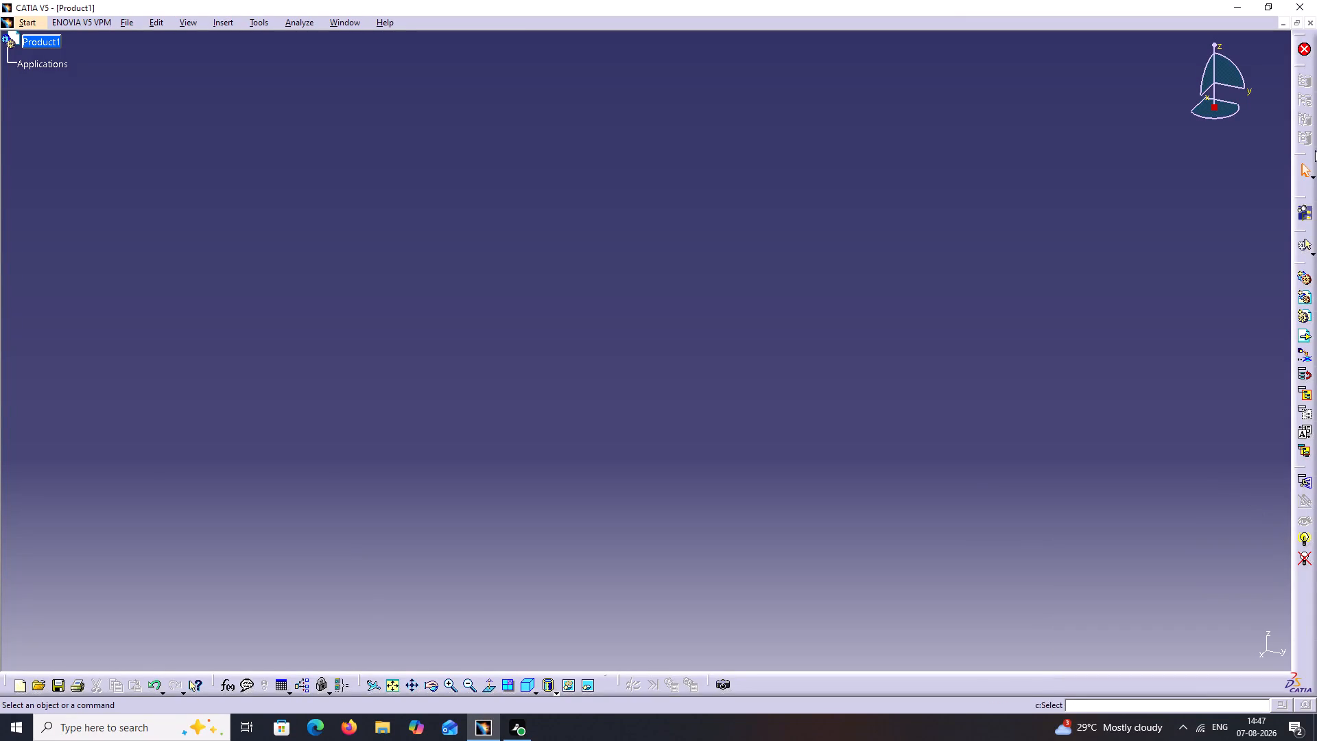
{"action": "left_click", "coordinate": [1311, 21]}
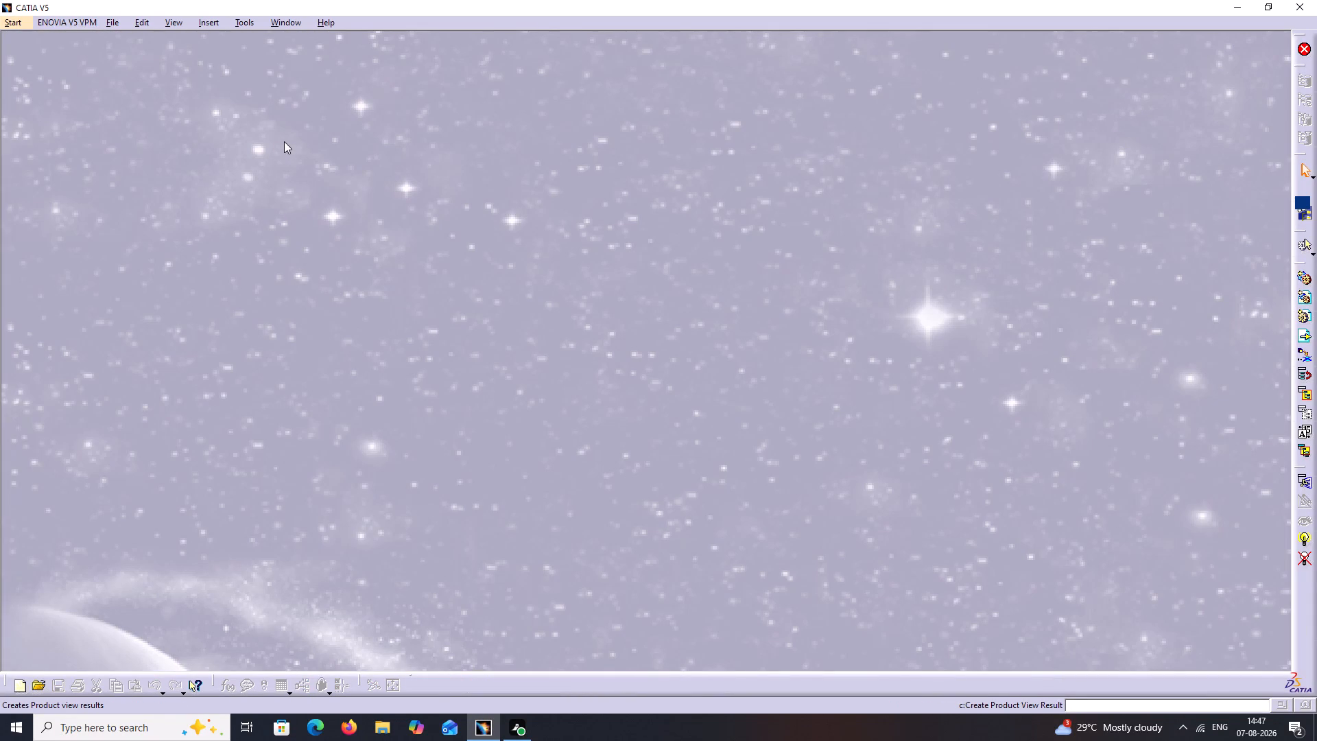
Create a new part named Part1 in Wireframe and Surface Design with hybrid design and a geometrical set enabled.
{"action": "left_click", "coordinate": [12, 23]}
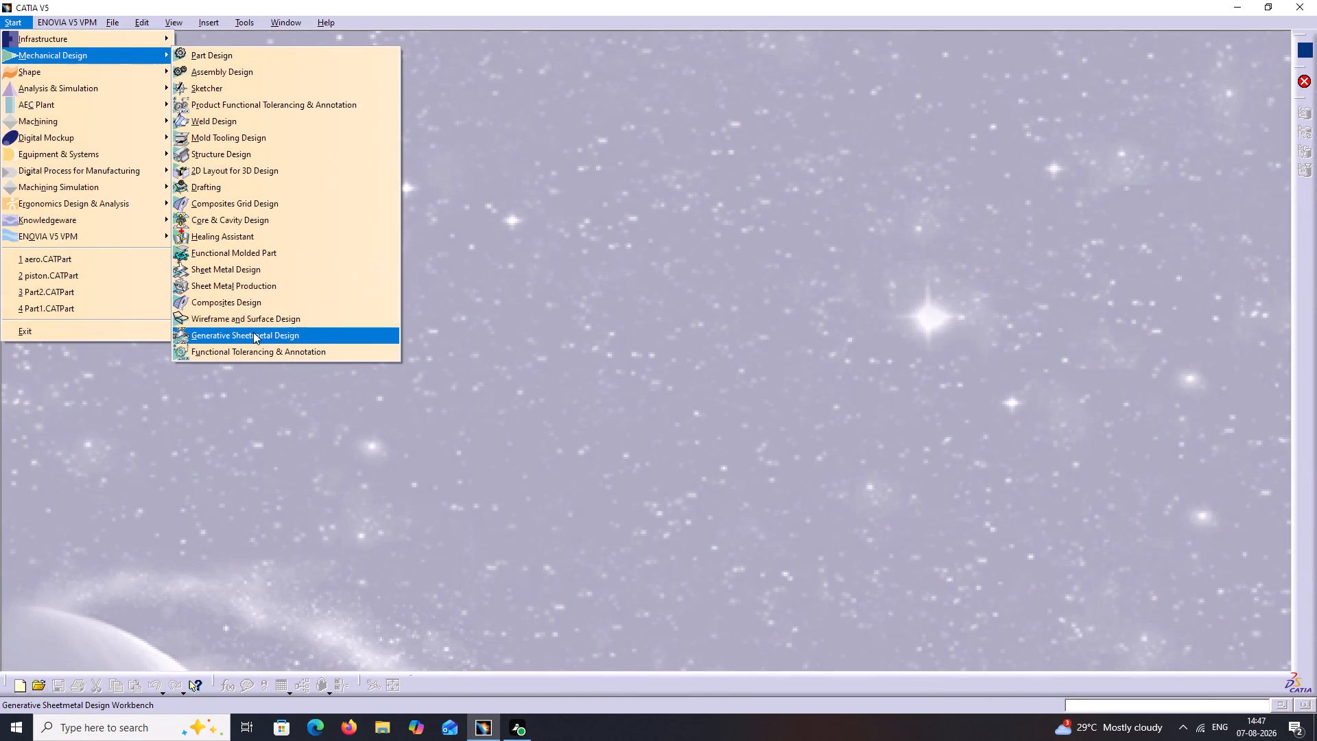
{"action": "left_click", "coordinate": [253, 322]}
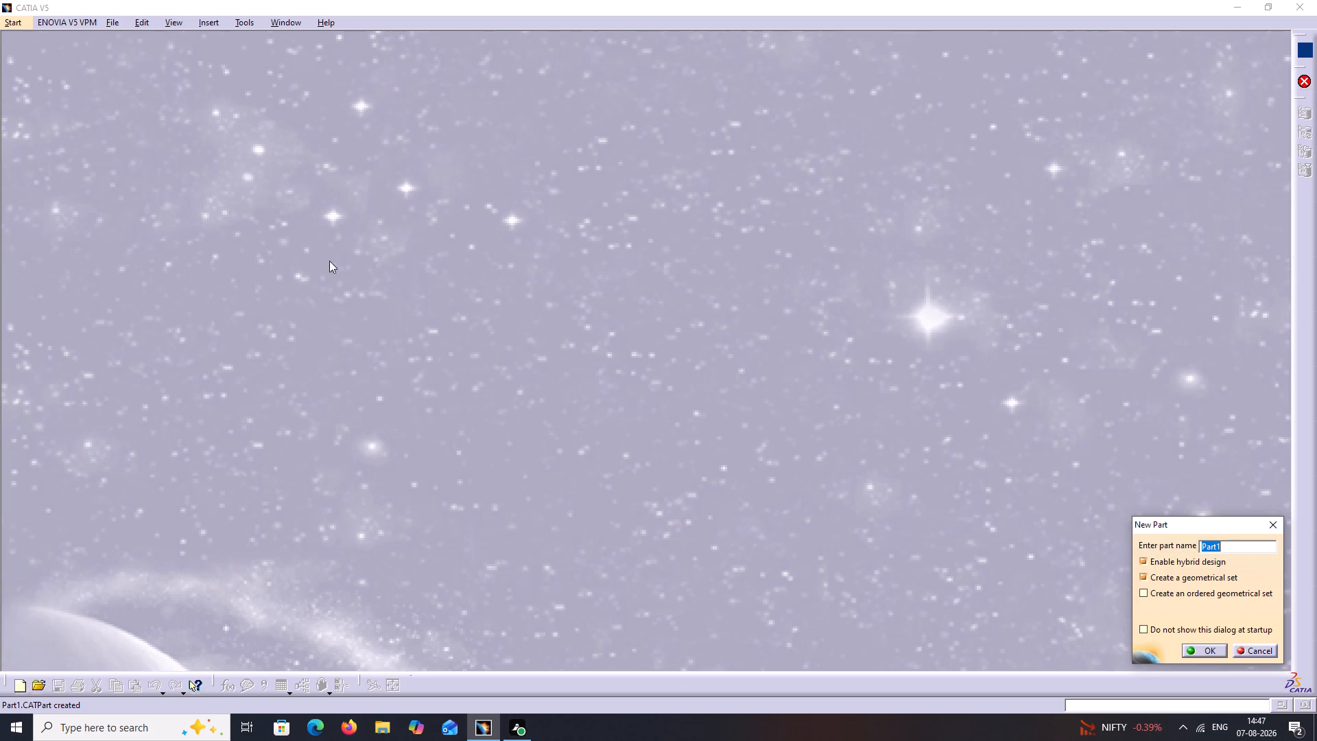
{"action": "left_click", "coordinate": [1218, 651]}
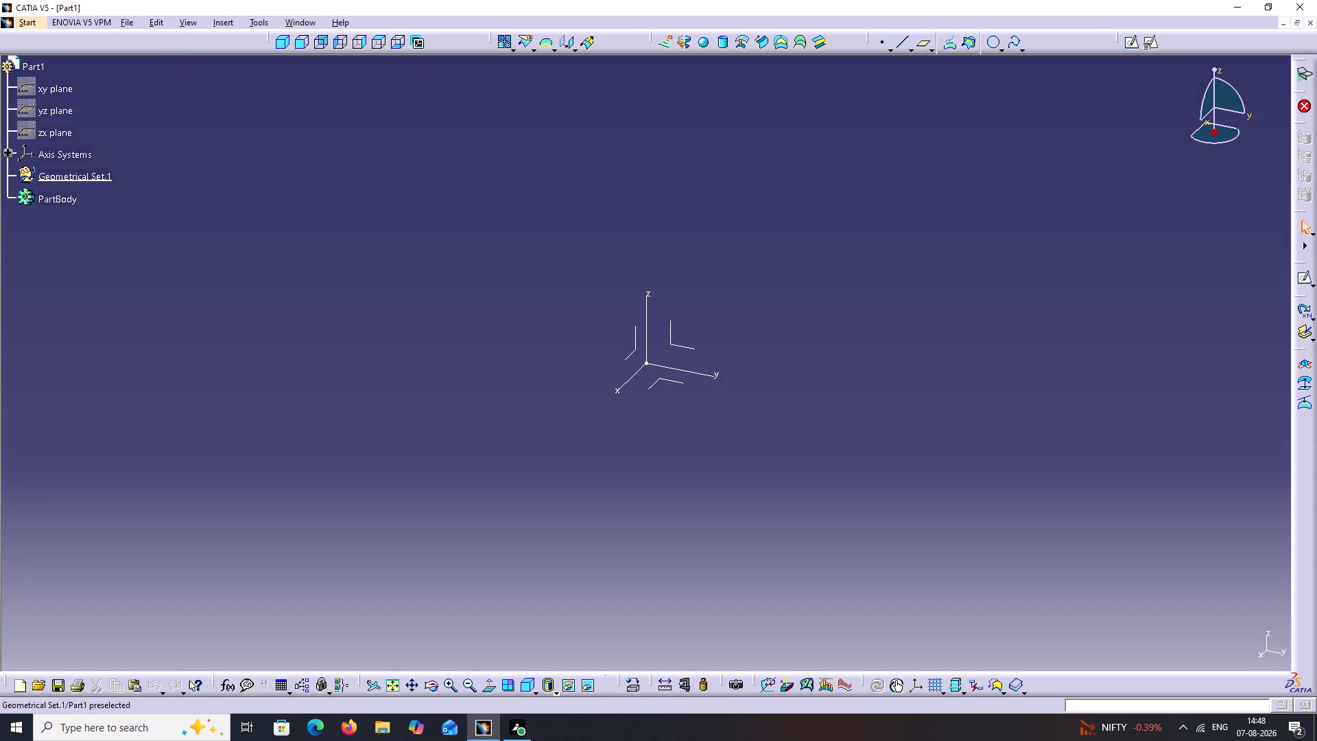
Start a positioned sketch on the xy plane with the axes swapped and the V direction reversed.
{"action": "left_click", "coordinate": [37, 92]}
{"action": "right_click", "coordinate": [37, 92]}
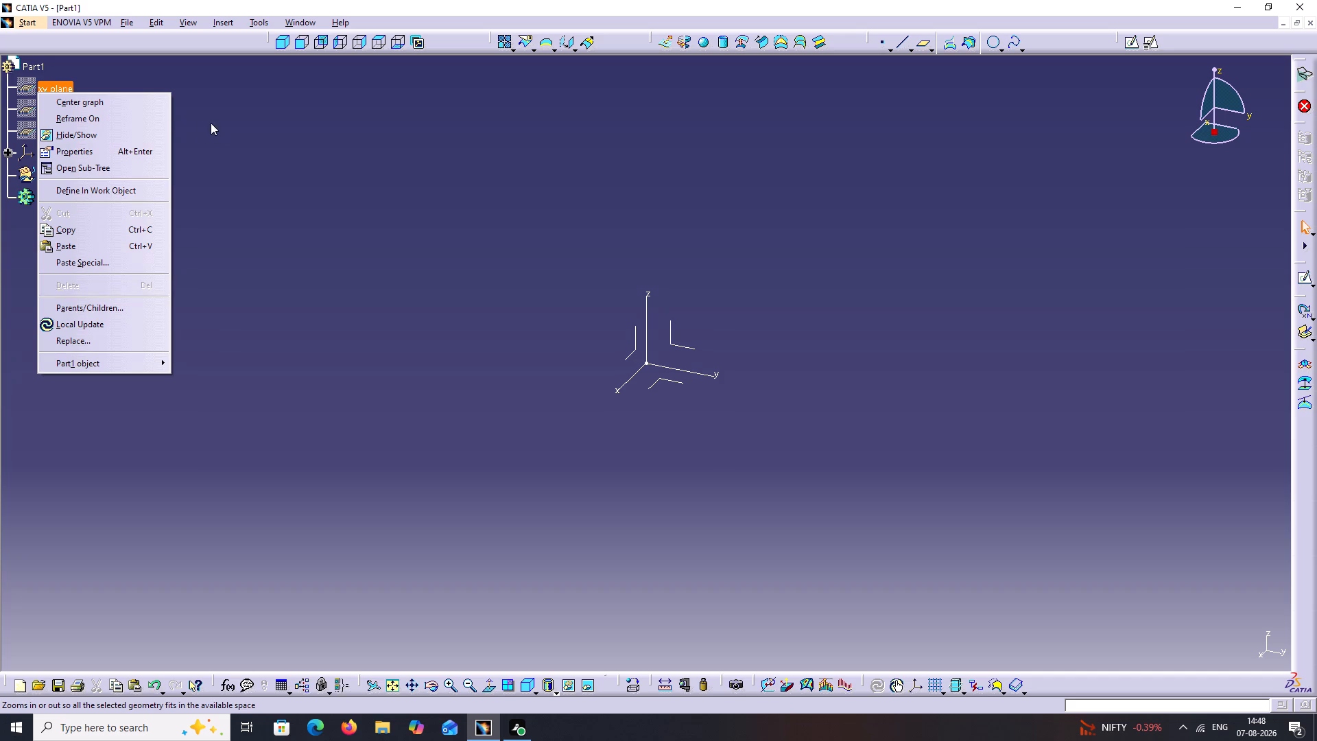
{"action": "left_click", "coordinate": [405, 129]}
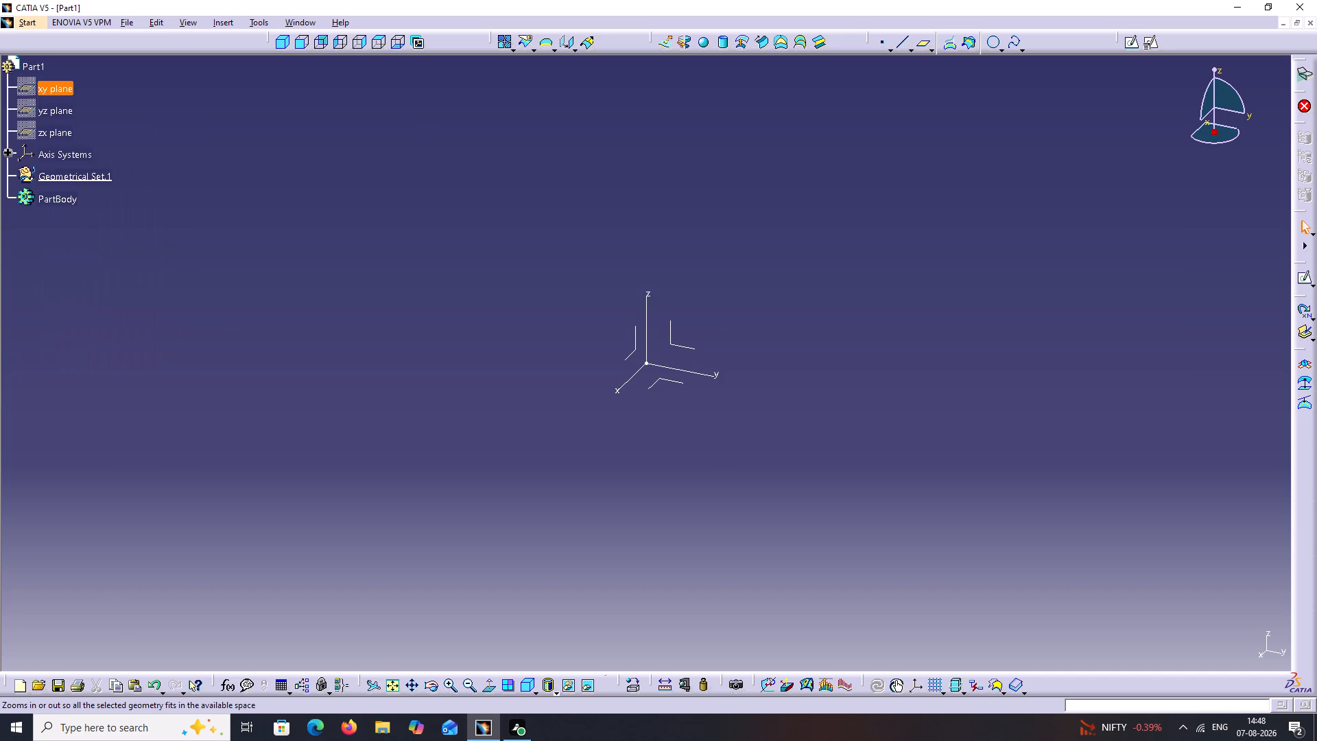
{"action": "left_click", "coordinate": [1147, 44]}
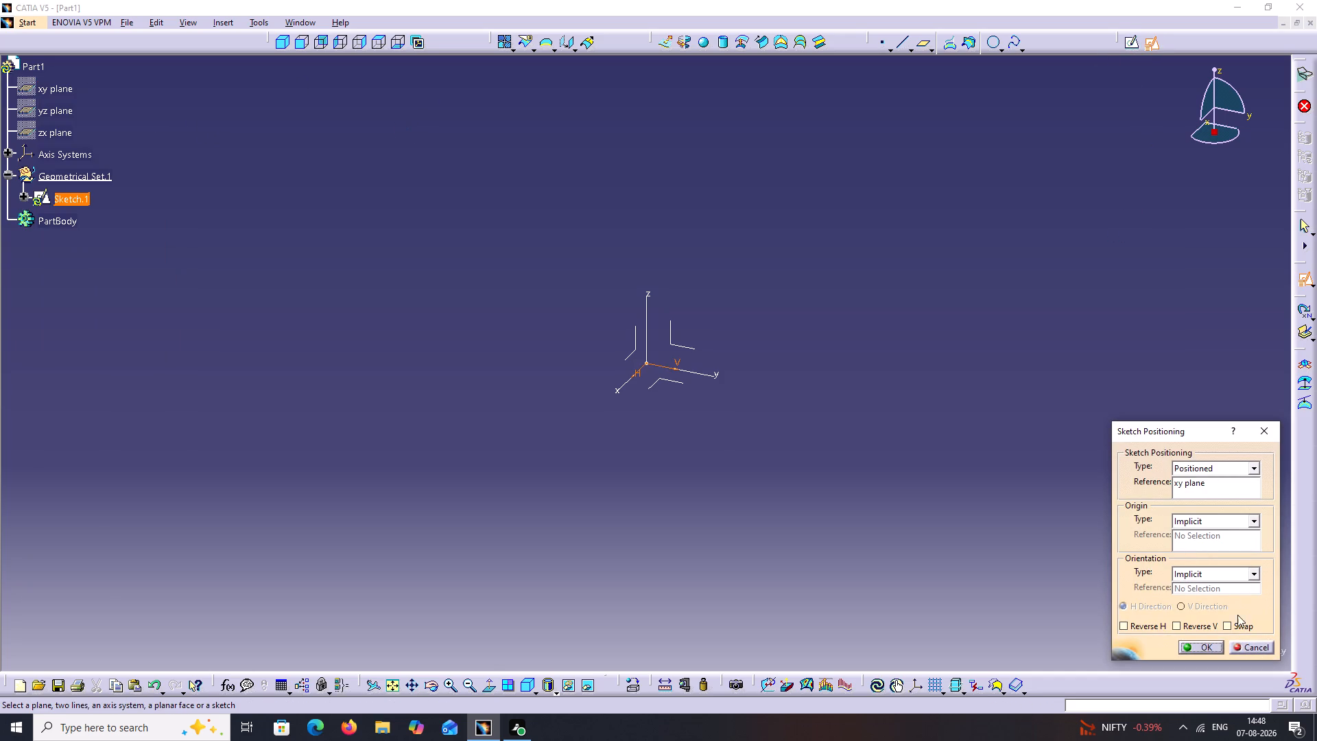
{"action": "left_click", "coordinate": [1232, 624]}
{"action": "left_click", "coordinate": [1181, 624]}
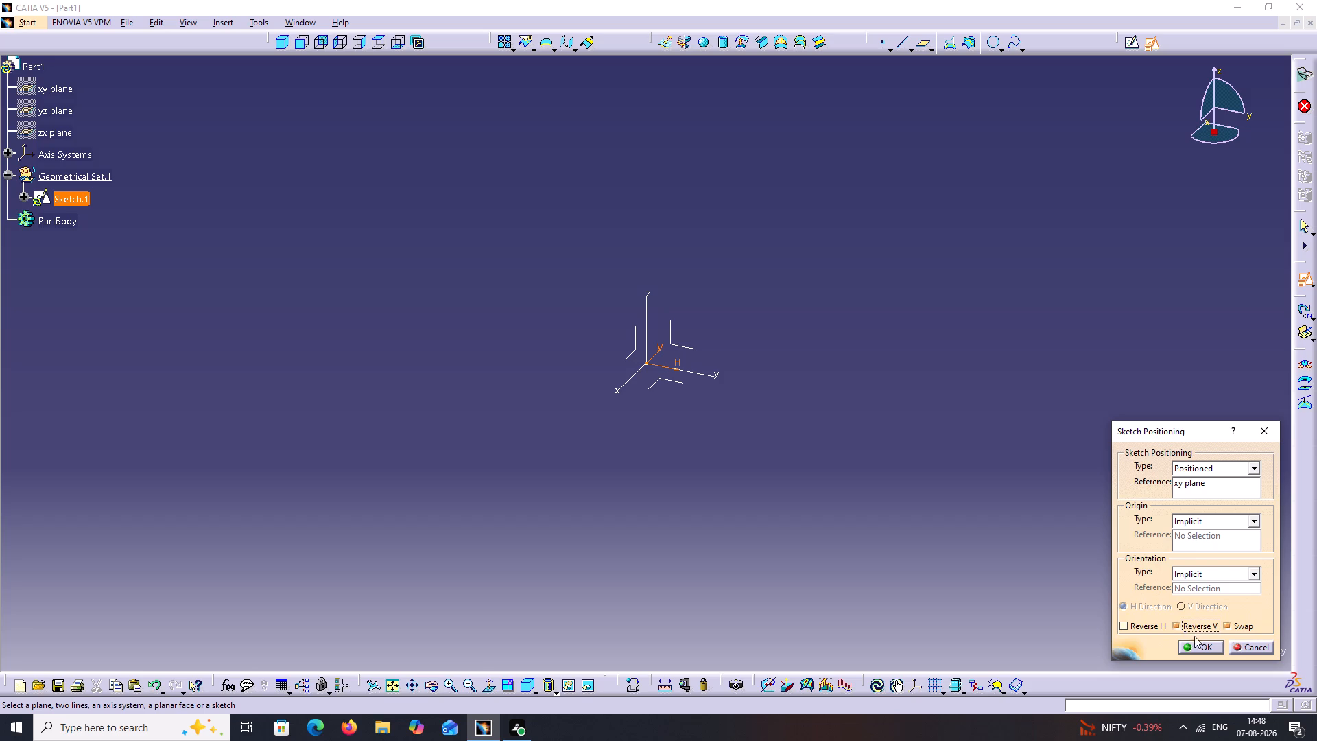
{"action": "left_click", "coordinate": [1195, 644]}
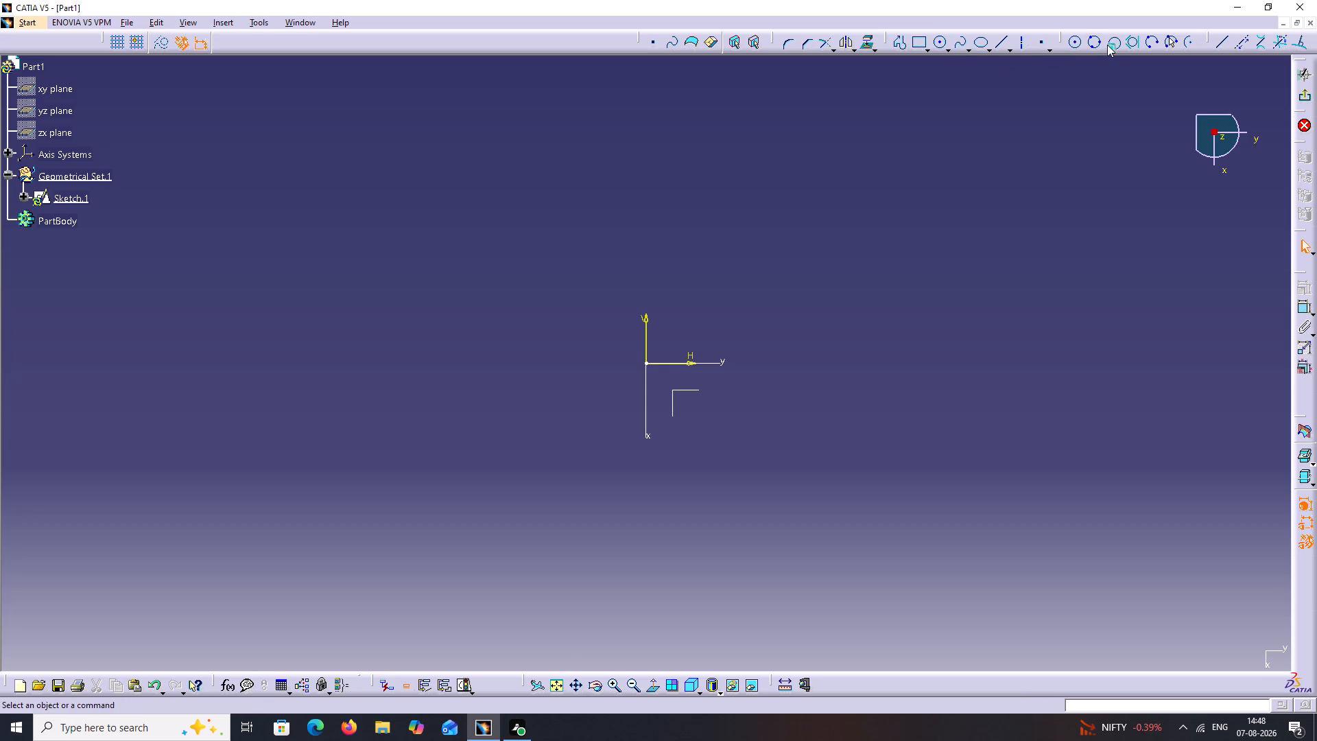
Sketch a hexagon centred on the origin, about 90 mm across flats, with its lower side horizontal.
{"action": "left_click", "coordinate": [926, 48]}
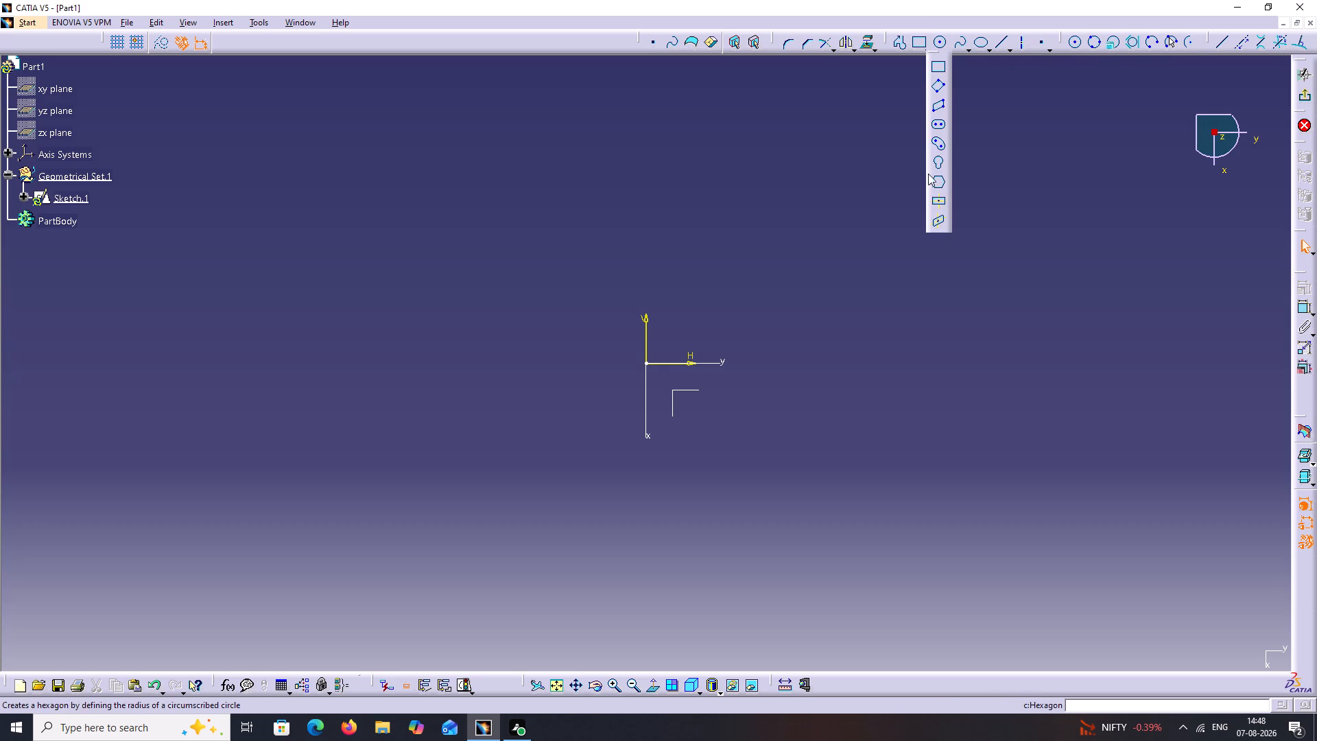
{"action": "left_click", "coordinate": [936, 184]}
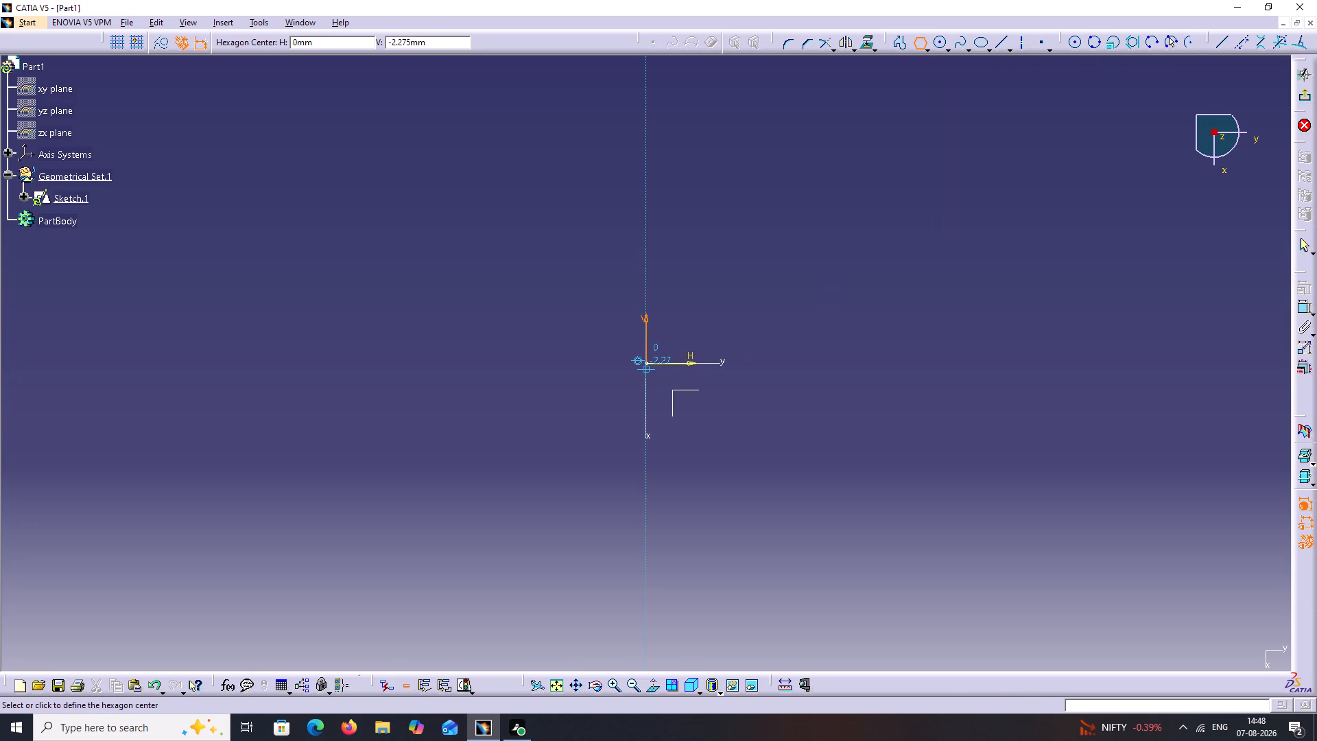
{"action": "left_click", "coordinate": [644, 362]}
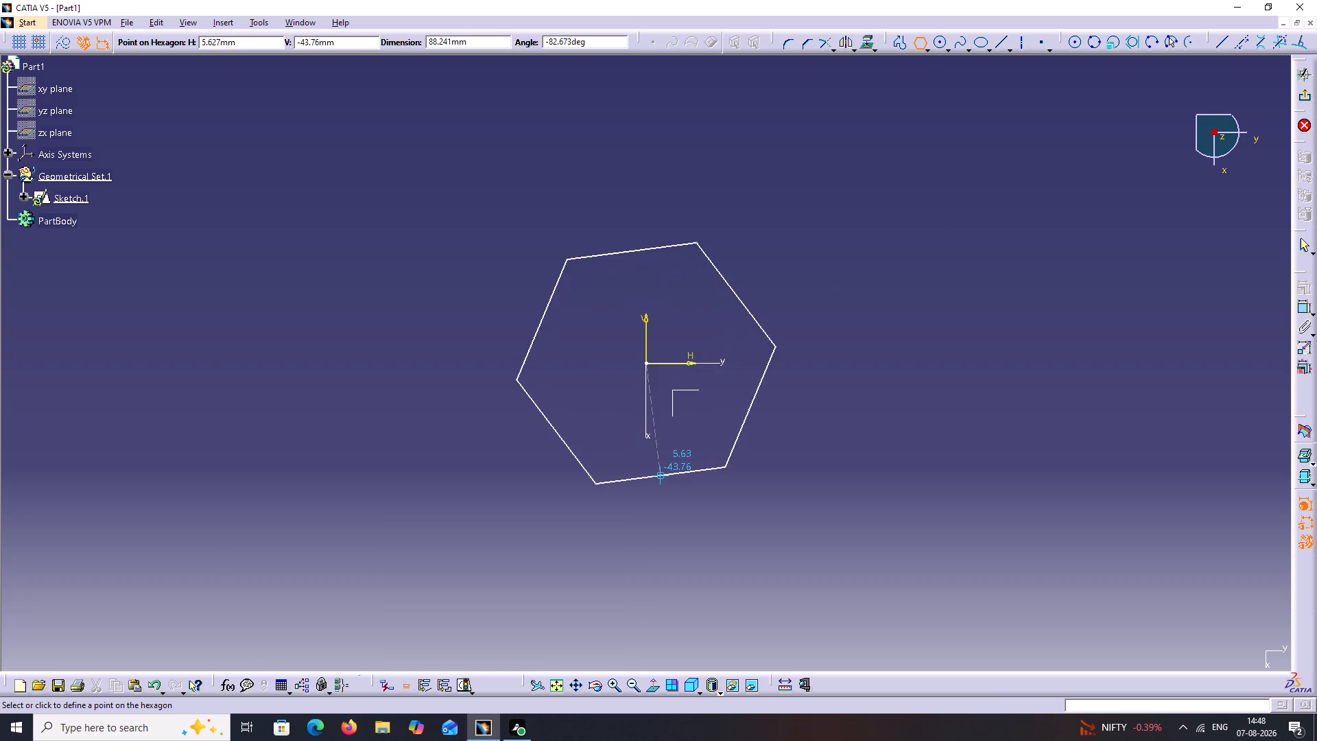
{"action": "left_click", "coordinate": [645, 478]}
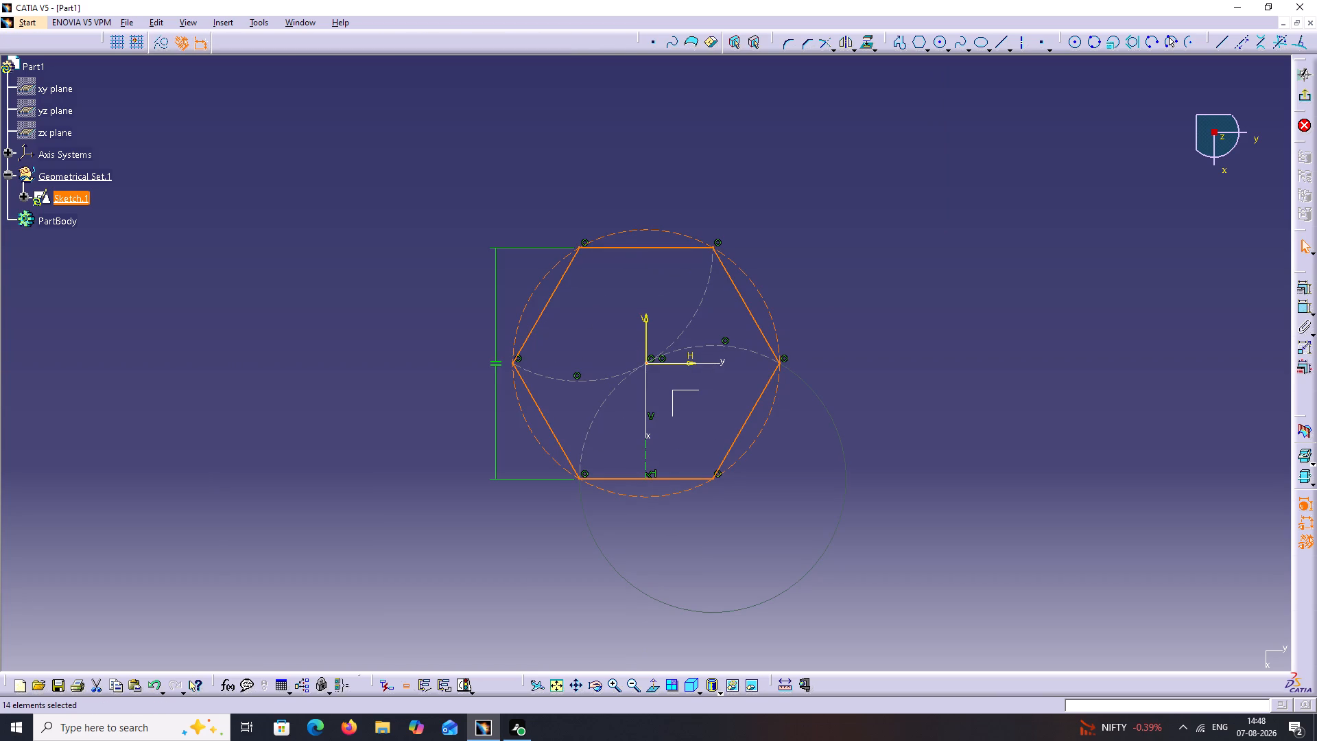
Sketch a circle about 48 mm in diameter centred on the origin, inside the hexagon.
{"action": "left_click", "coordinate": [938, 40]}
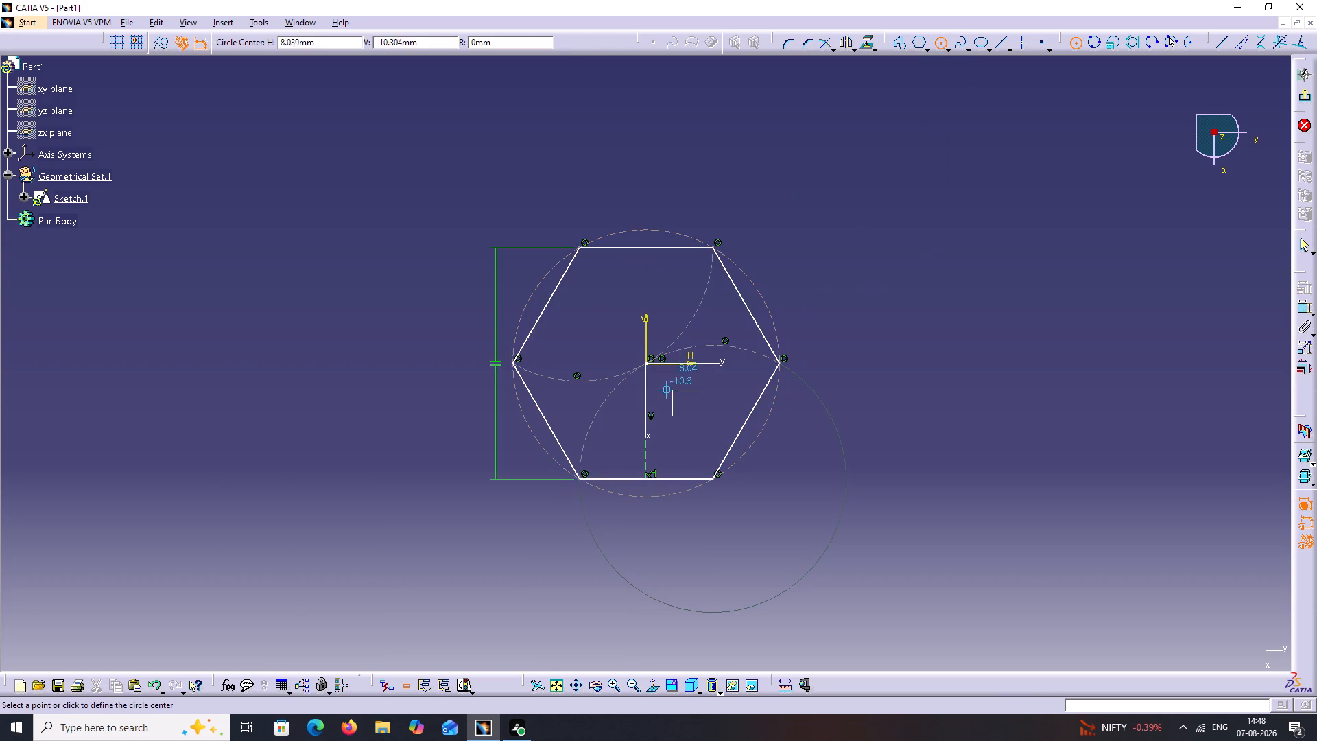
{"action": "left_click", "coordinate": [645, 364]}
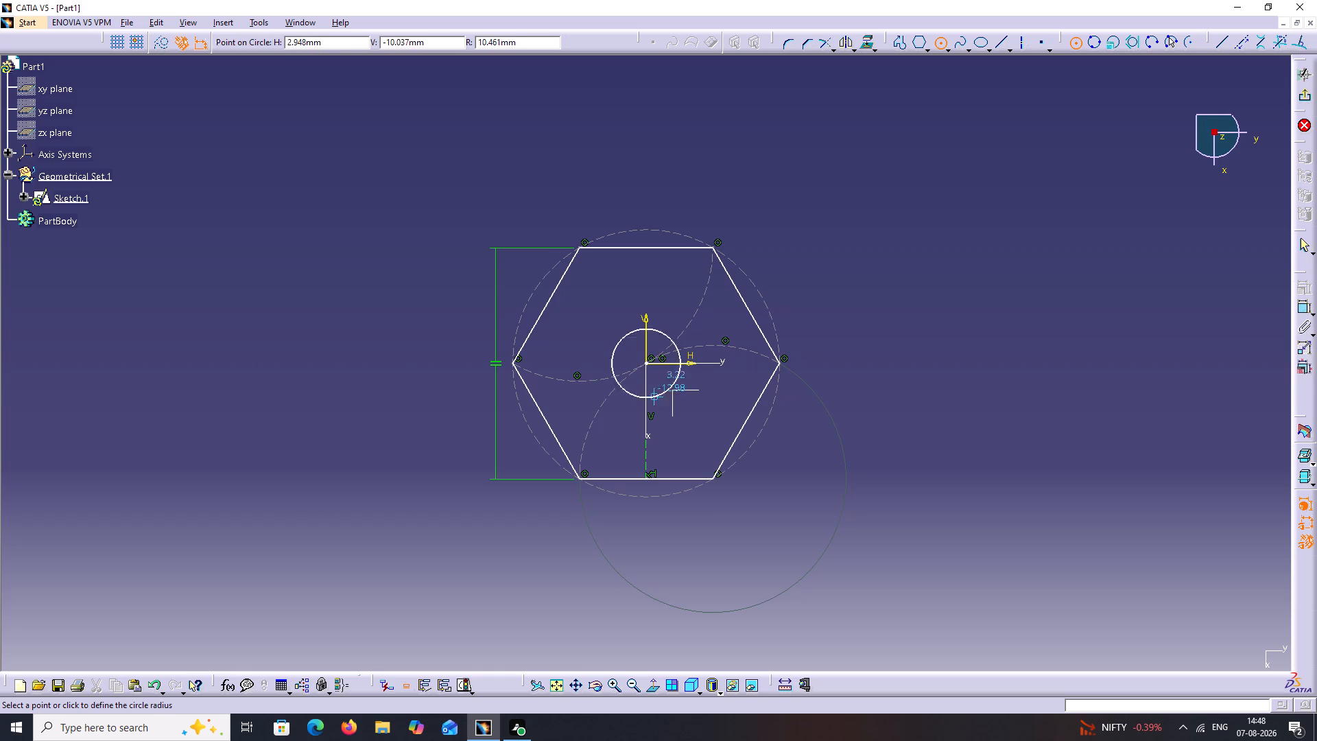
{"action": "left_click", "coordinate": [662, 423]}
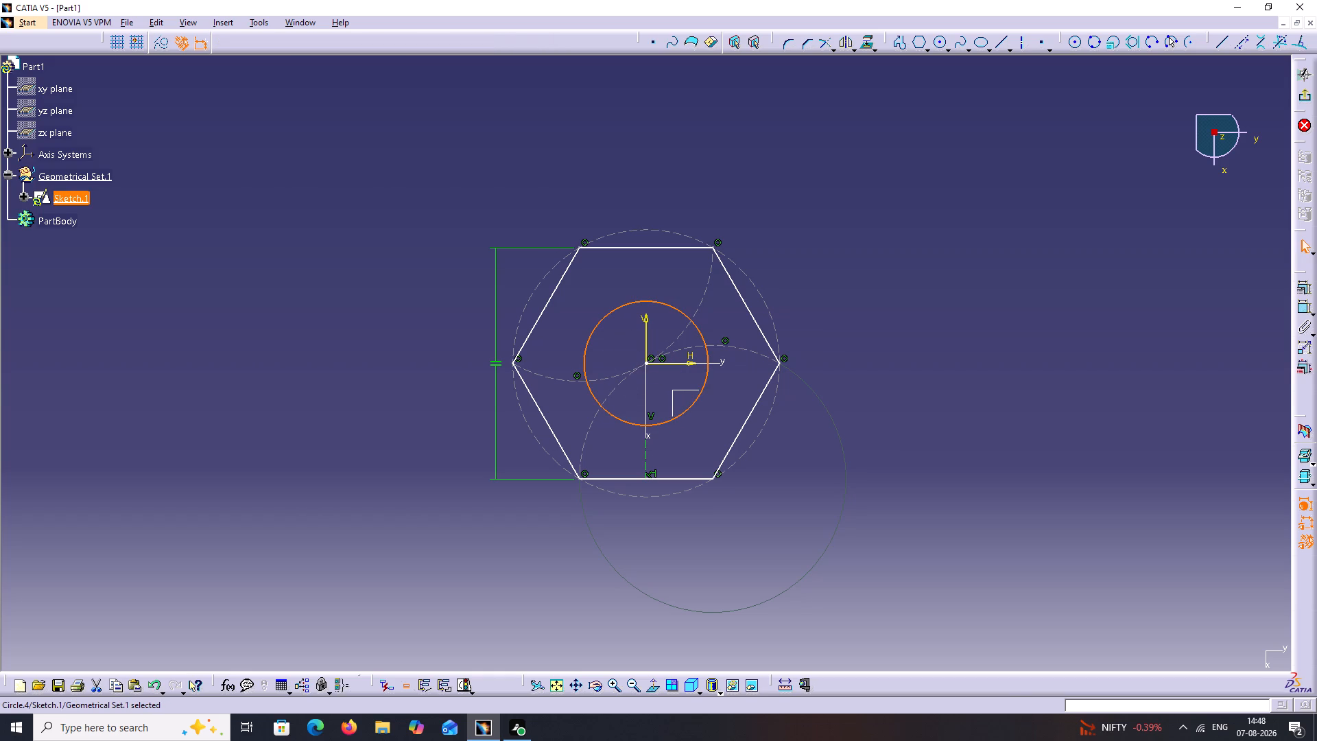
Dimension the inner circle's diameter and set it to 50 mm.
{"action": "left_click", "coordinate": [1296, 296]}
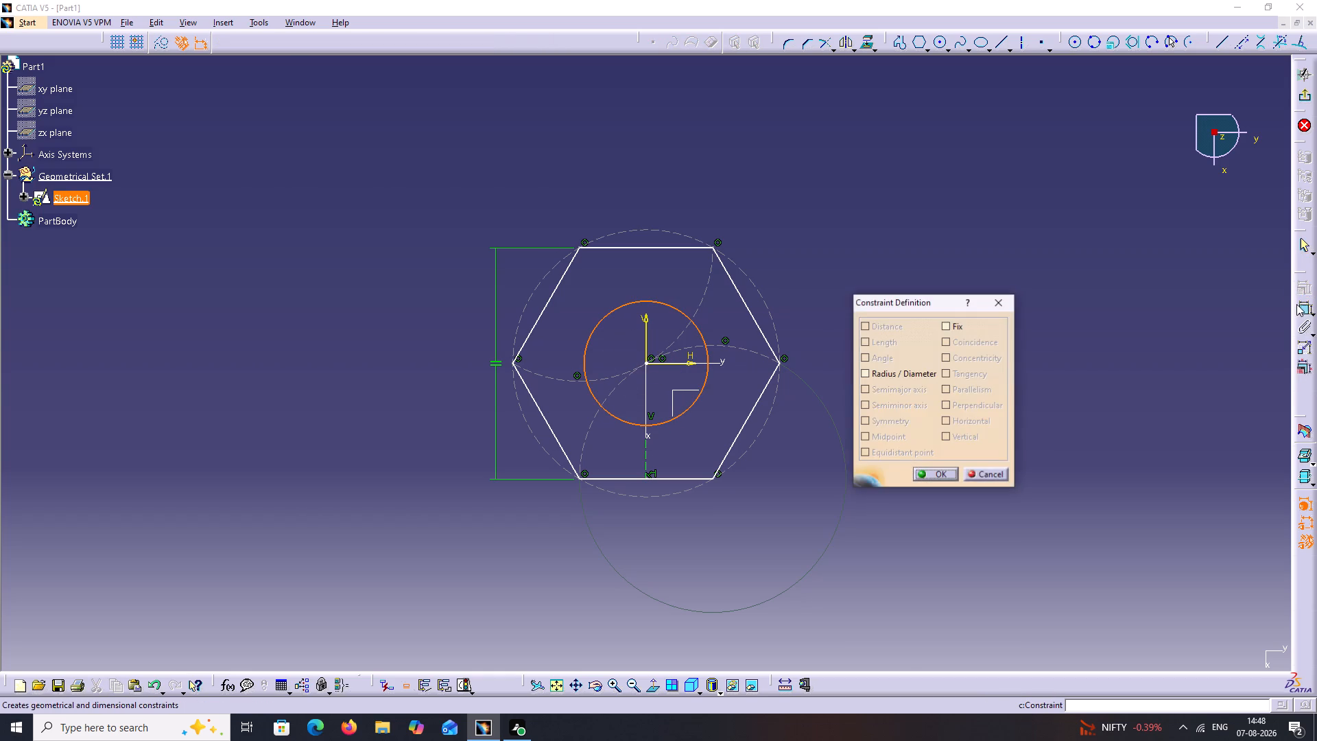
{"action": "left_click", "coordinate": [993, 301]}
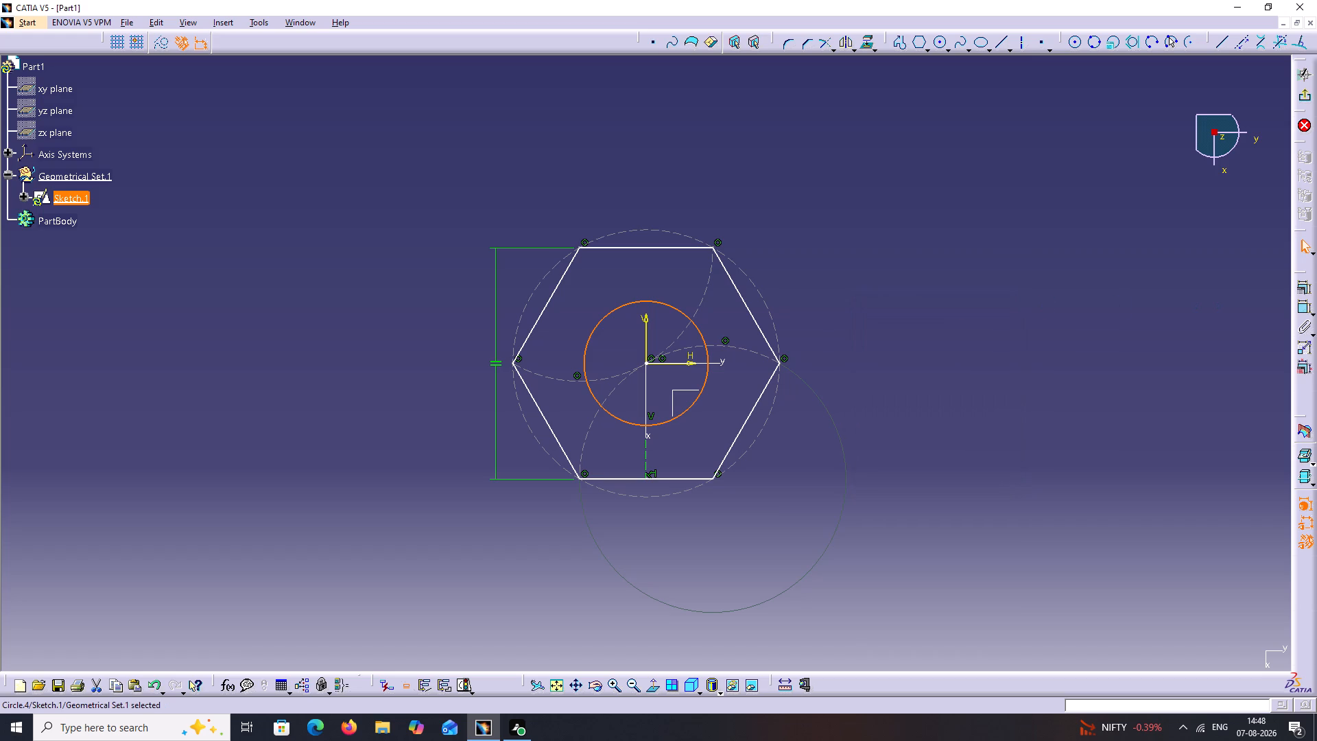
{"action": "left_click", "coordinate": [1303, 306]}
{"action": "left_click", "coordinate": [1121, 323]}
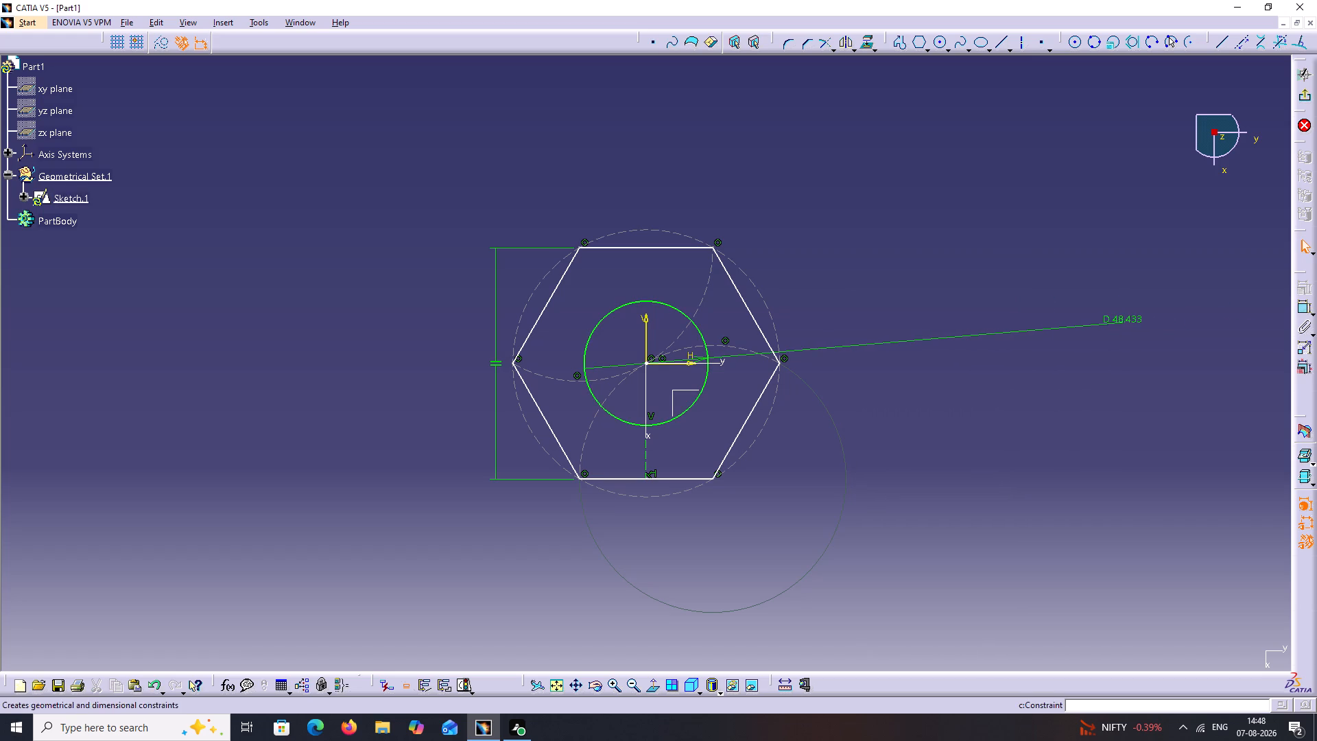
{"action": "double_click", "coordinate": [1123, 319]}
{"action": "type", "text": "50"}
{"action": "key", "text": "Return"}
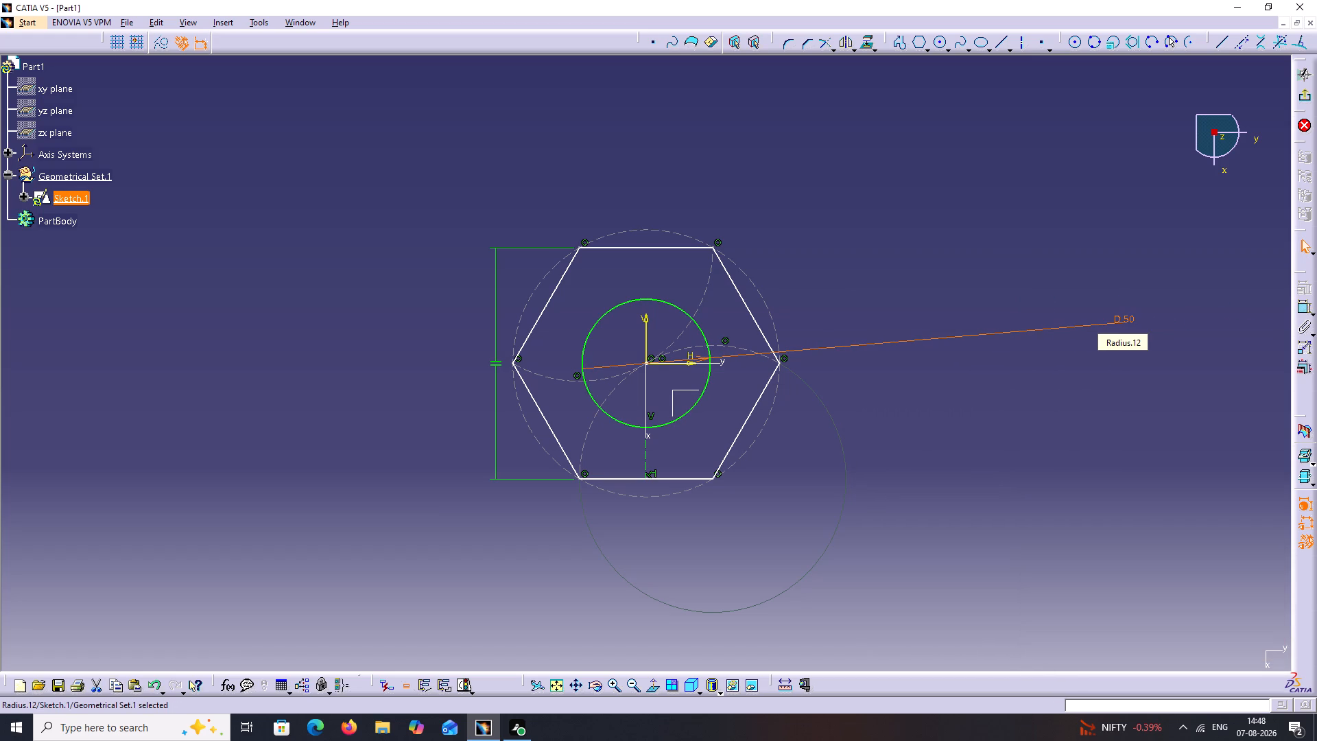
Dimension the length of the hexagon's lower side and set it to 50 mm.
{"action": "left_click", "coordinate": [1302, 305]}
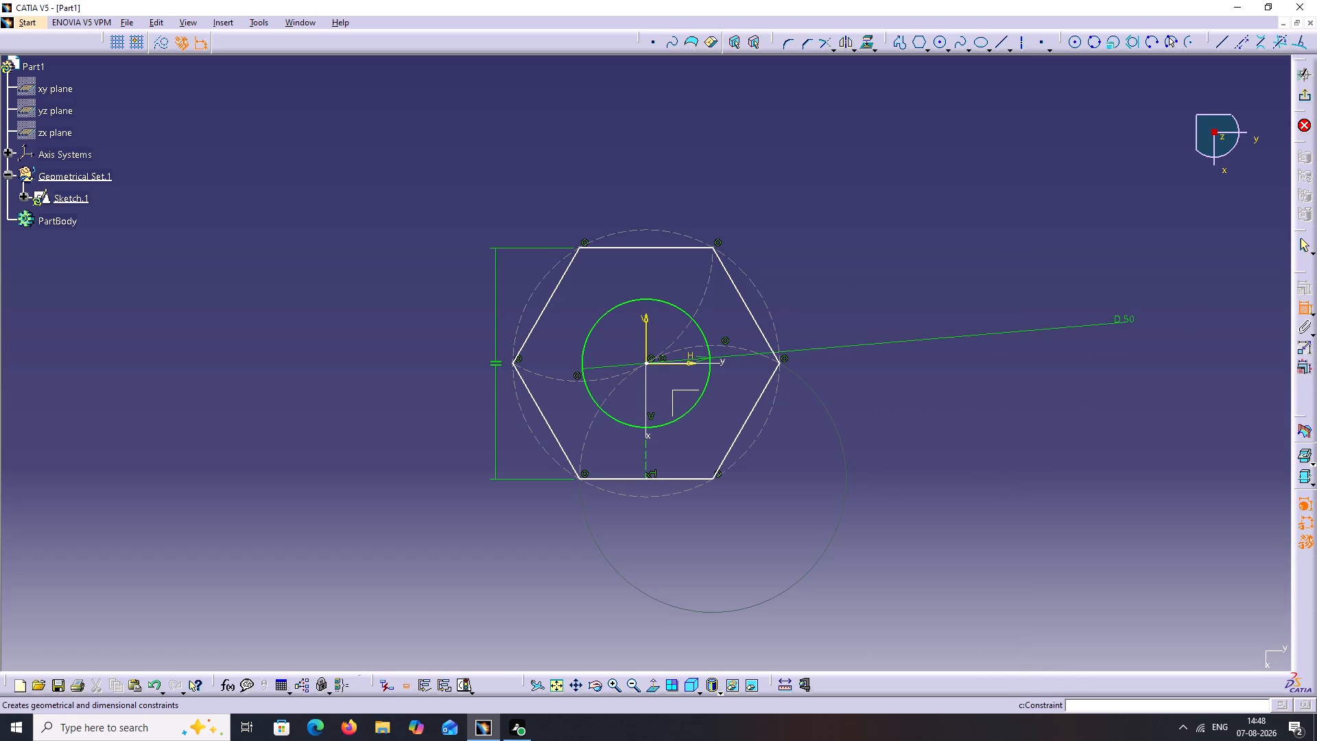
{"action": "left_click", "coordinate": [613, 478]}
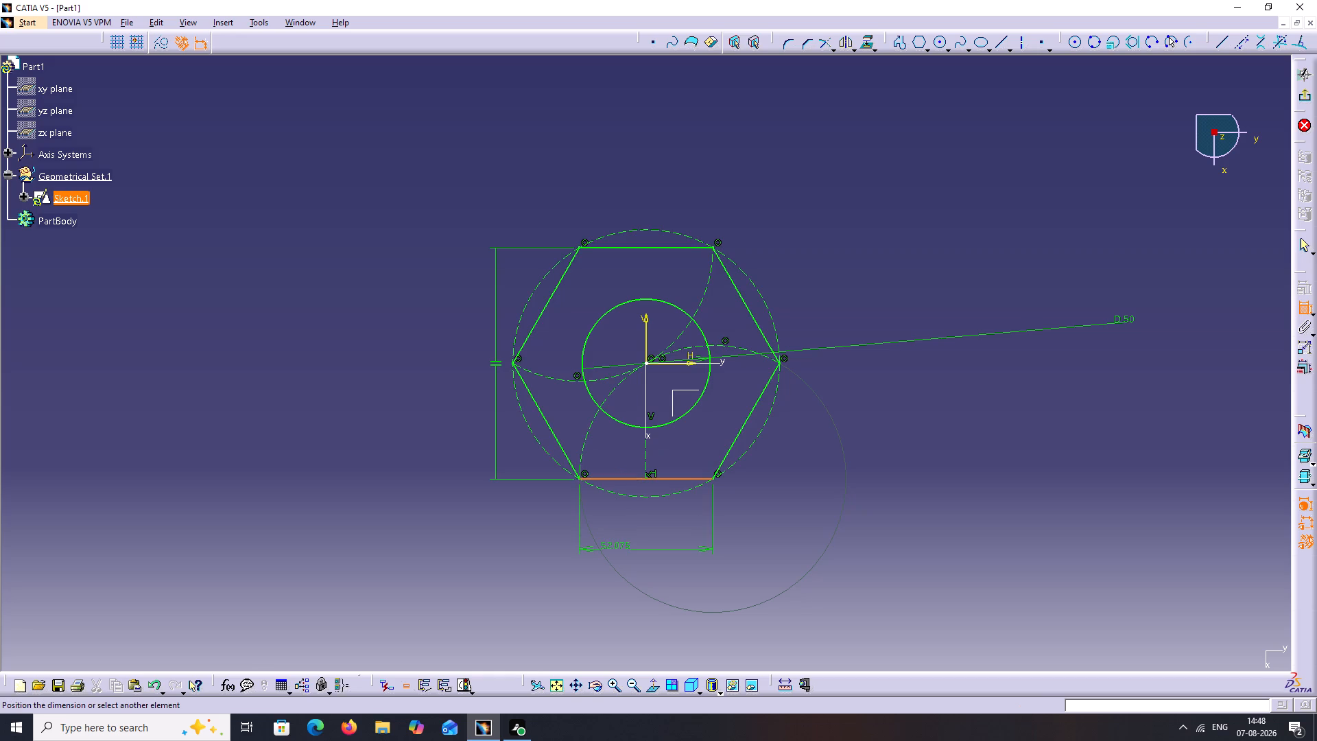
{"action": "left_click", "coordinate": [630, 551]}
{"action": "double_click", "coordinate": [628, 550]}
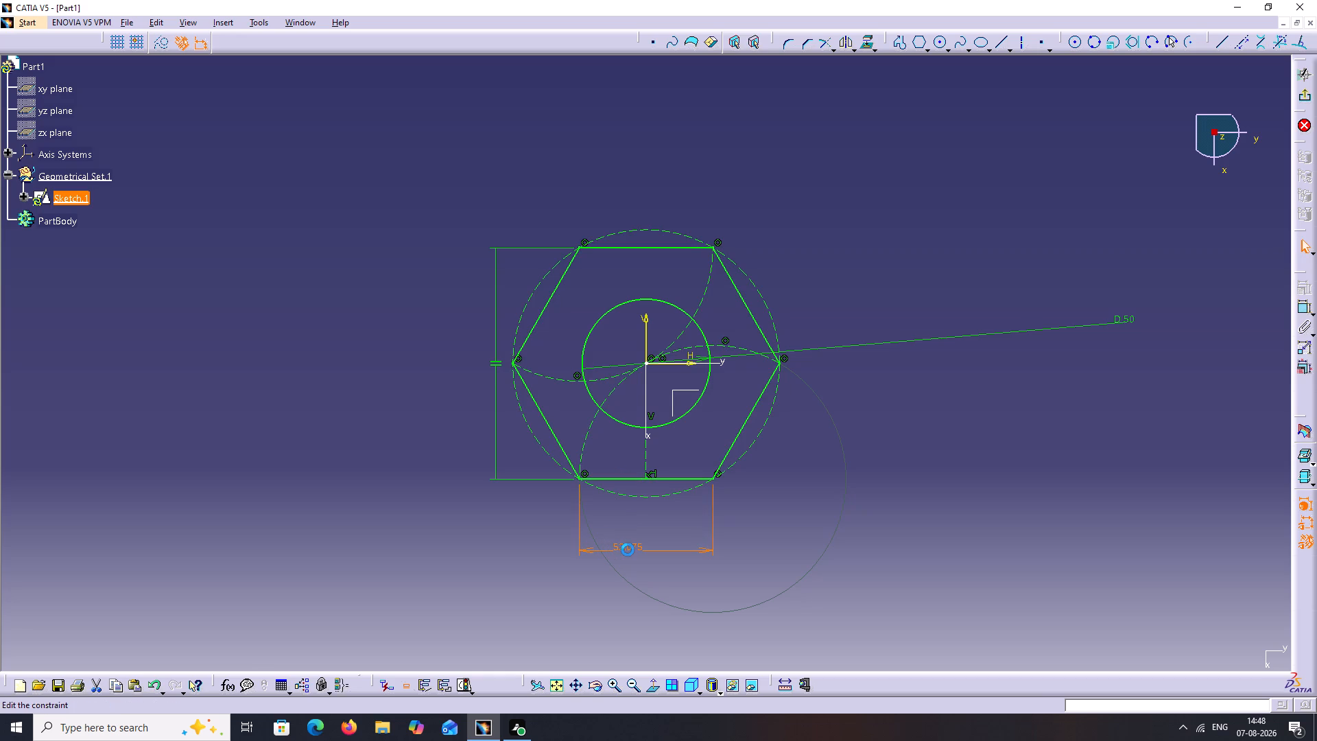
{"action": "type", "text": "50"}
{"action": "key", "text": "Return"}
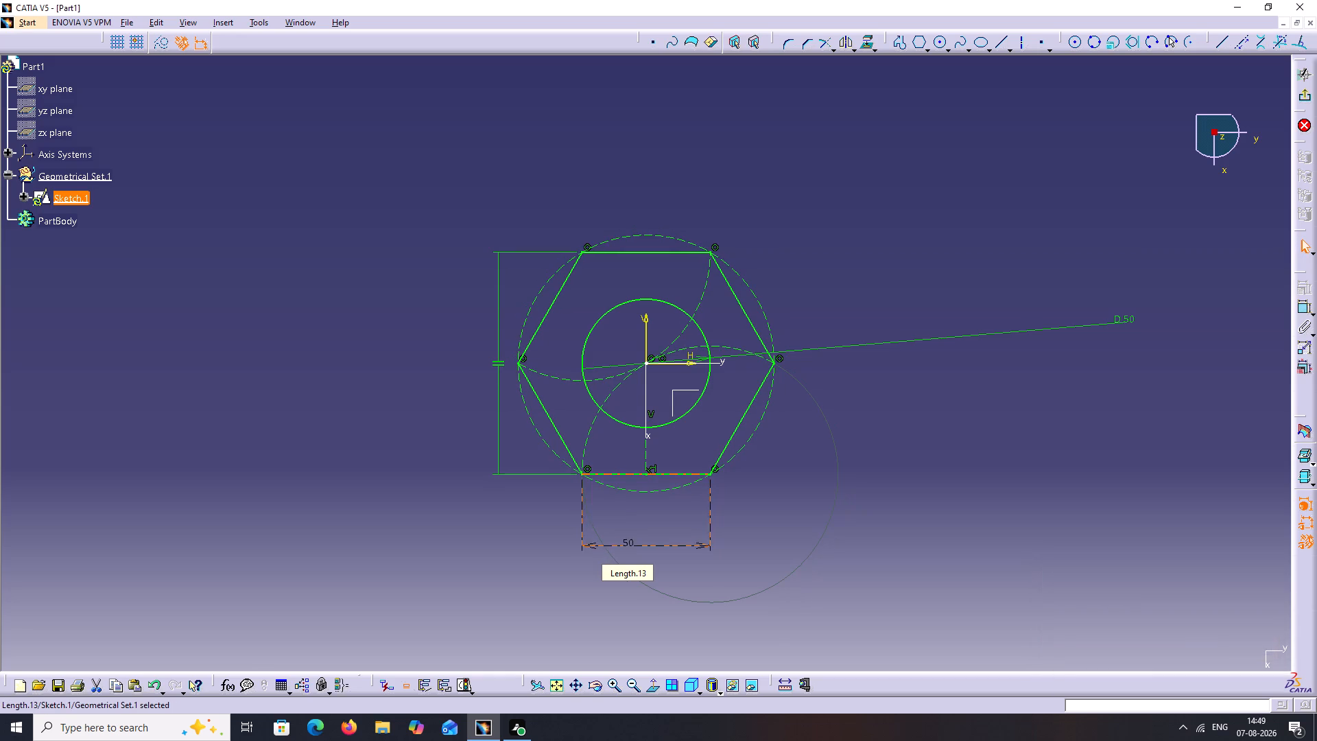
{"action": "left_click", "coordinate": [818, 316]}
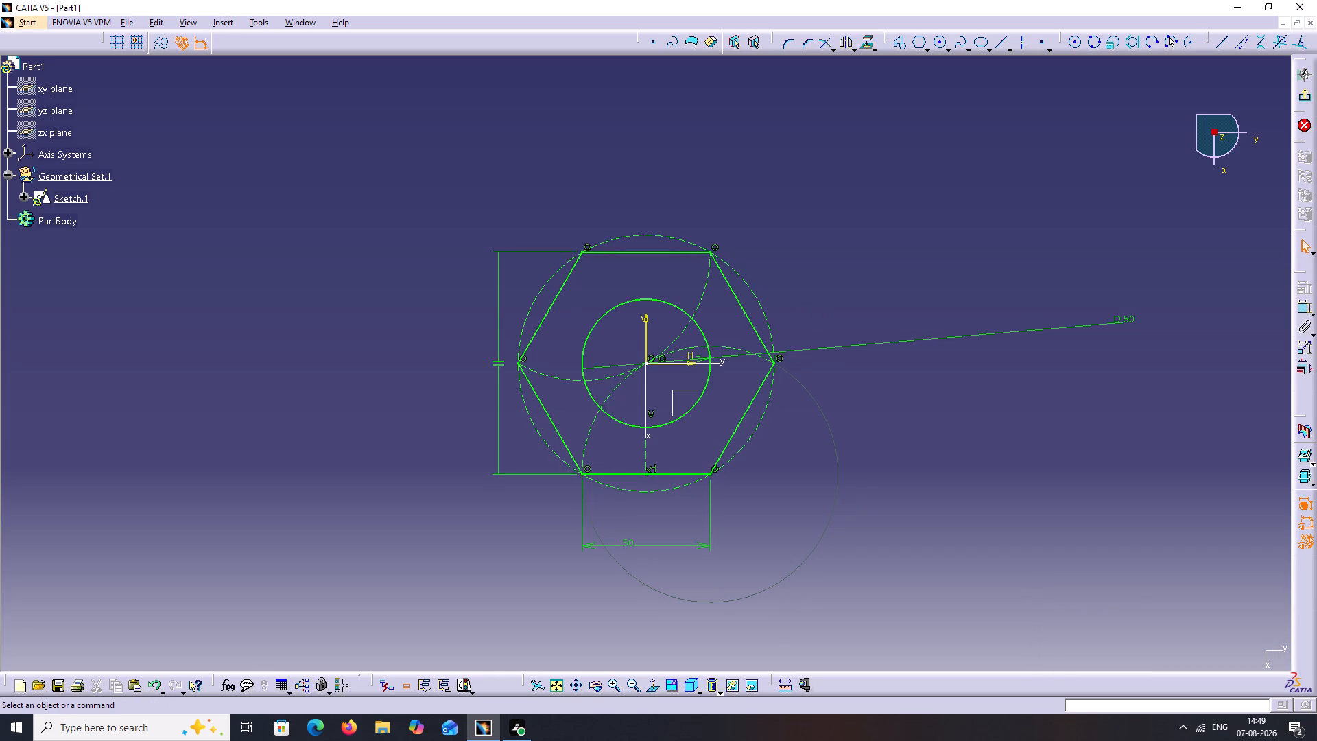
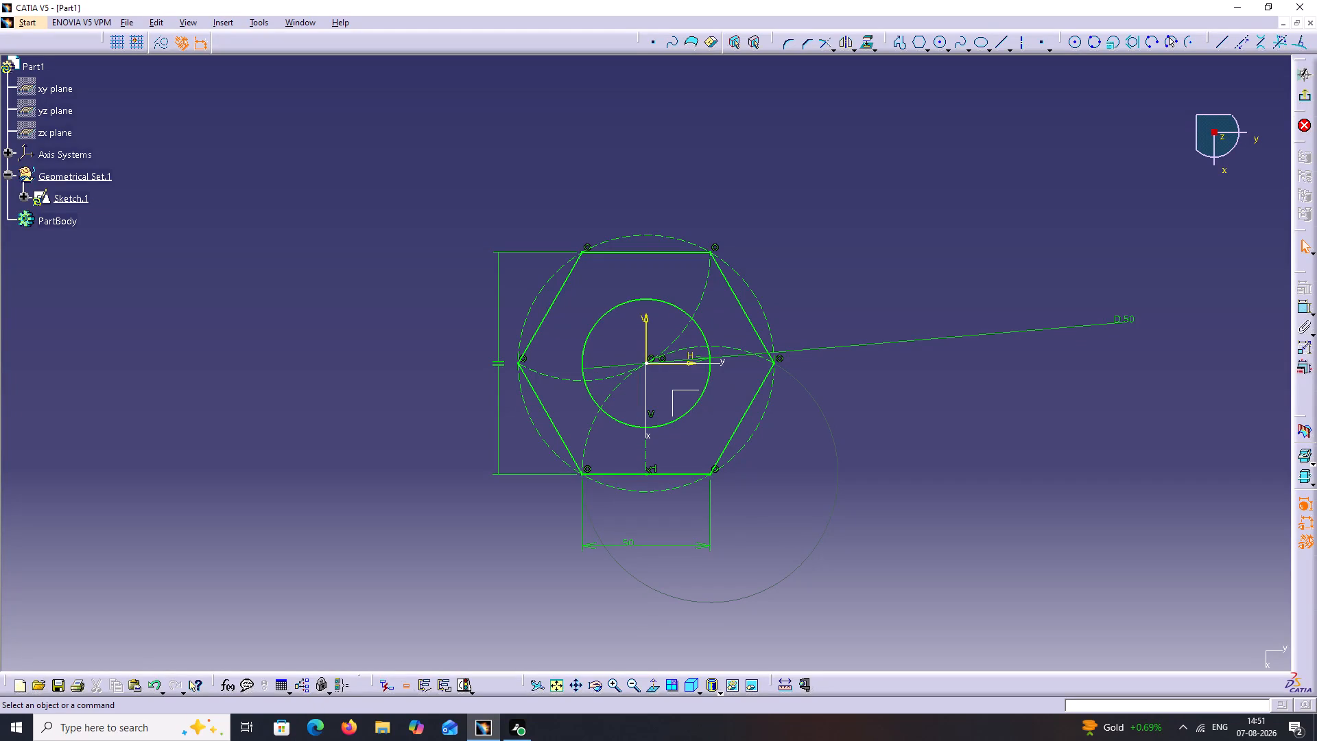
Exit the sketch and switch to the Part Design workbench.
{"action": "left_click", "coordinate": [1304, 97]}
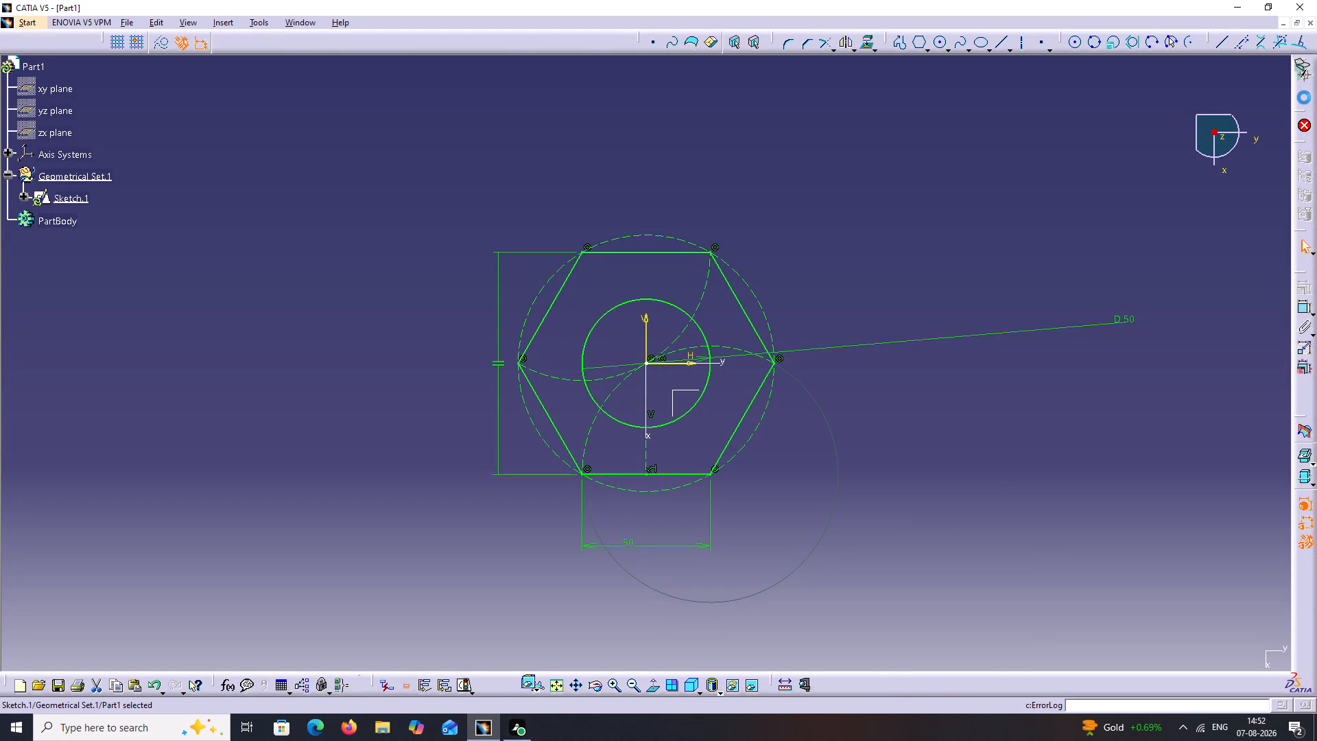
{"action": "left_click", "coordinate": [988, 283]}
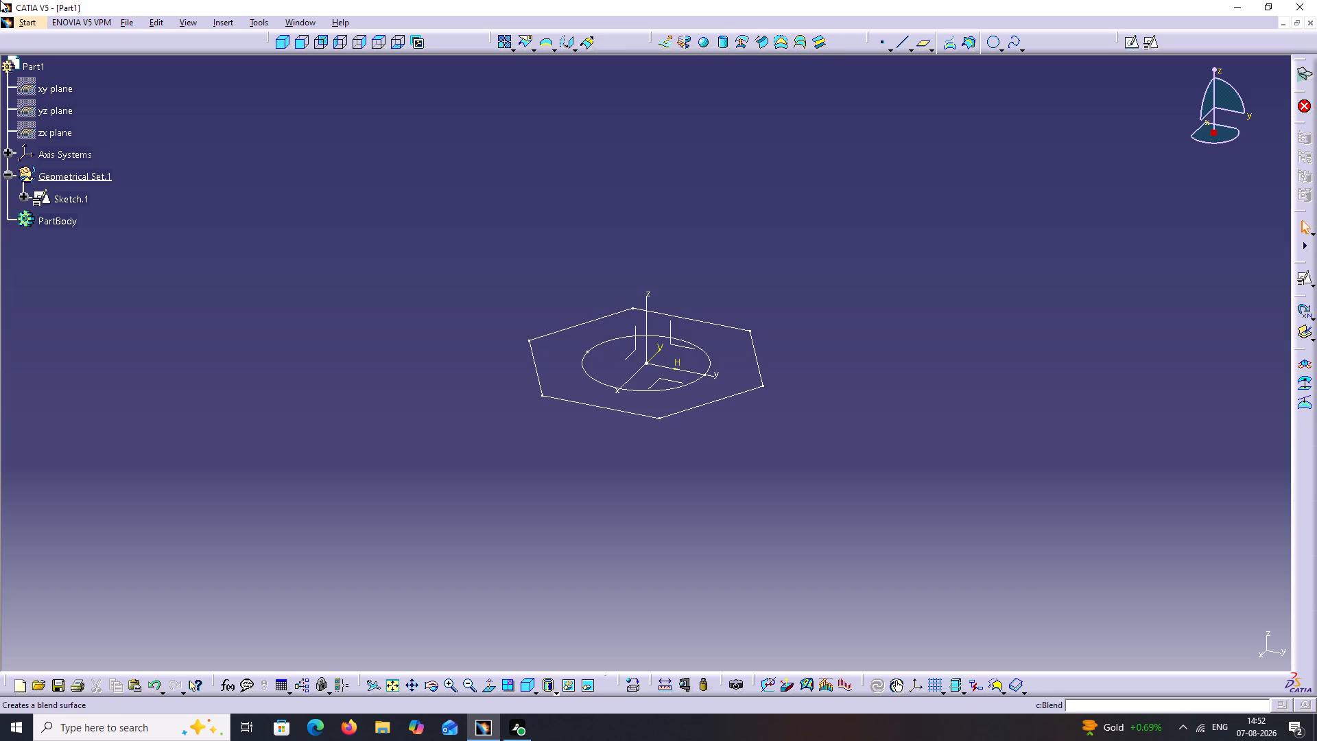
{"action": "left_click", "coordinate": [17, 19]}
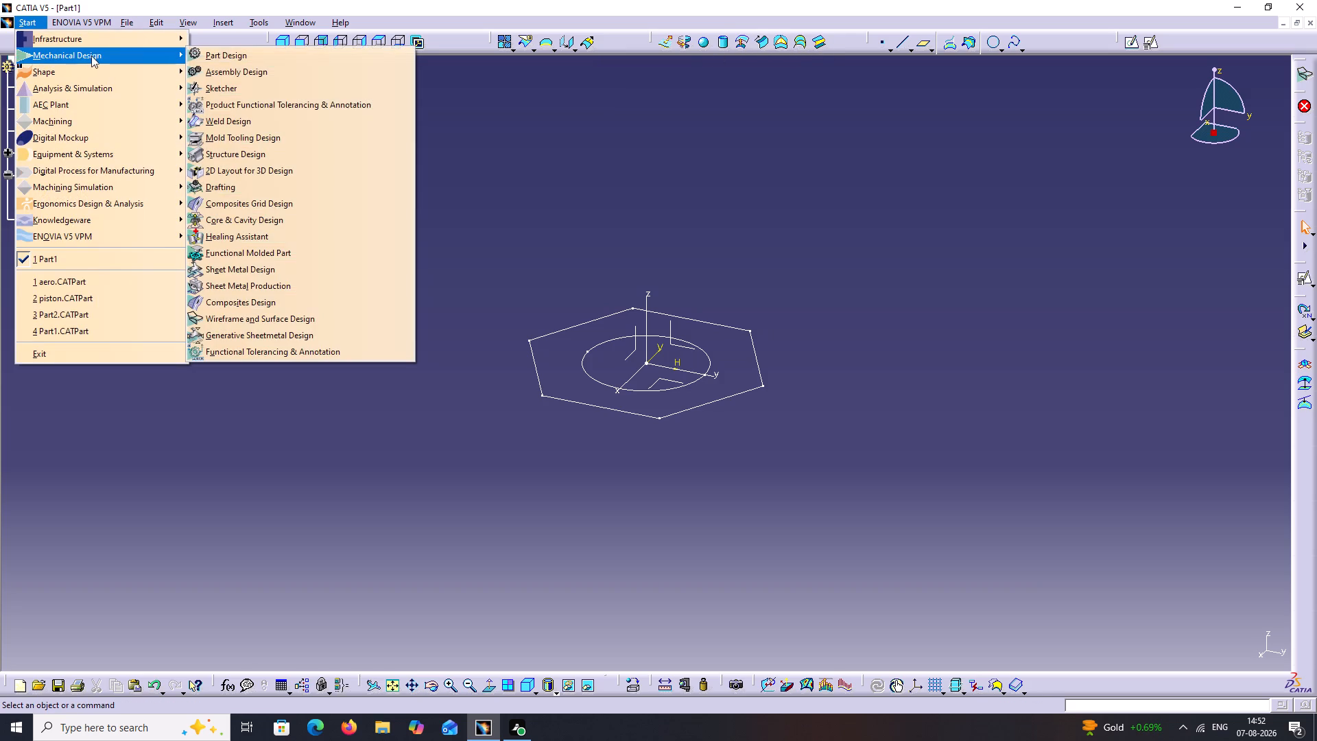
{"action": "left_click", "coordinate": [217, 62]}
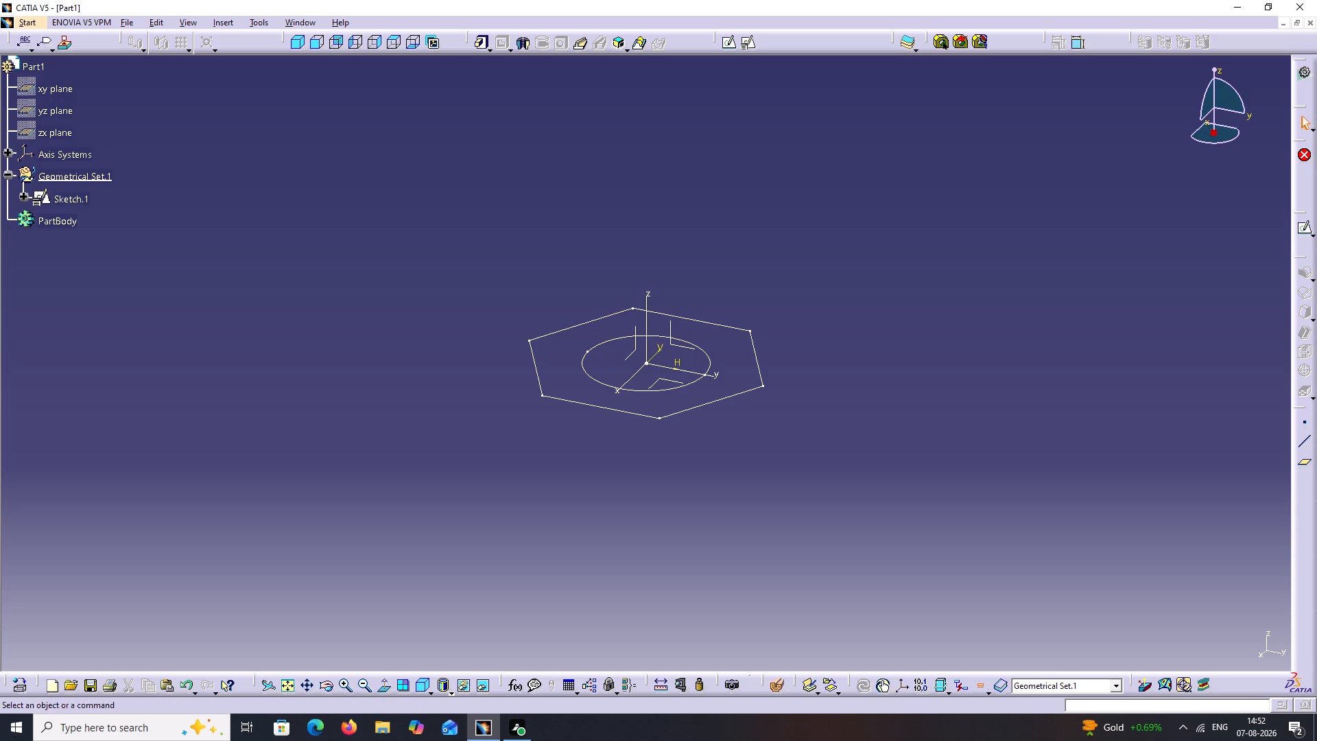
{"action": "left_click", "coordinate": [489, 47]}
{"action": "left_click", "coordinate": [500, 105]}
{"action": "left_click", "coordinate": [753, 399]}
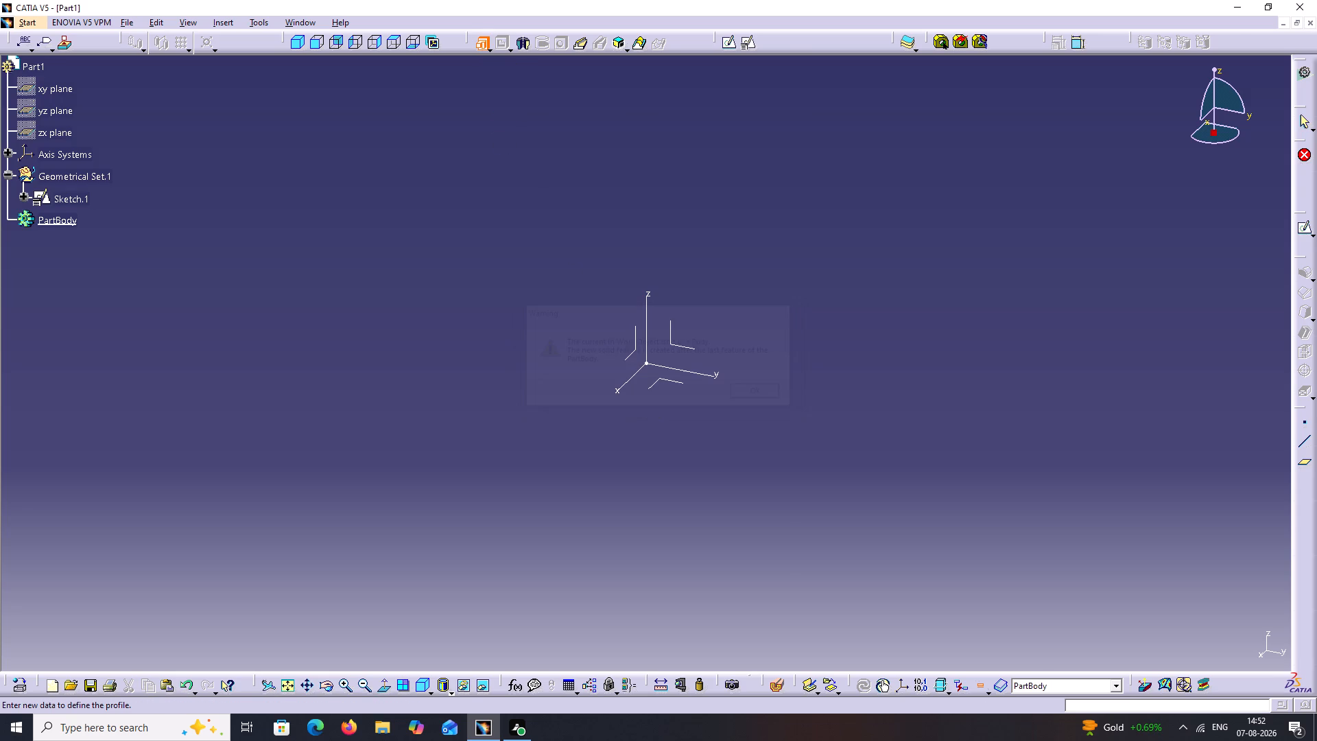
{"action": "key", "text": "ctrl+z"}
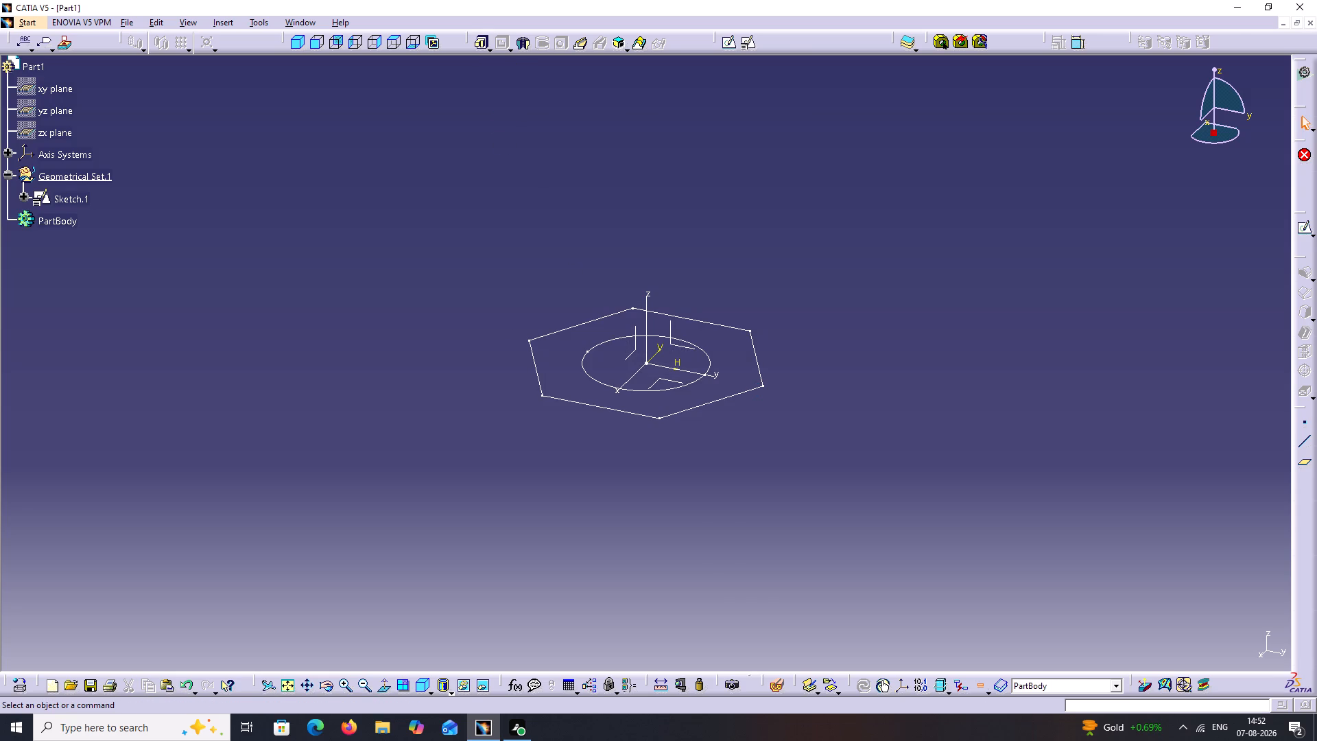
Start a Multi-Pad in PartBody from Sketch.1 and set the length of the outer hexagonal domain to 30 mm.
{"action": "left_click", "coordinate": [489, 48]}
{"action": "left_click", "coordinate": [498, 106]}
{"action": "left_click", "coordinate": [761, 397]}
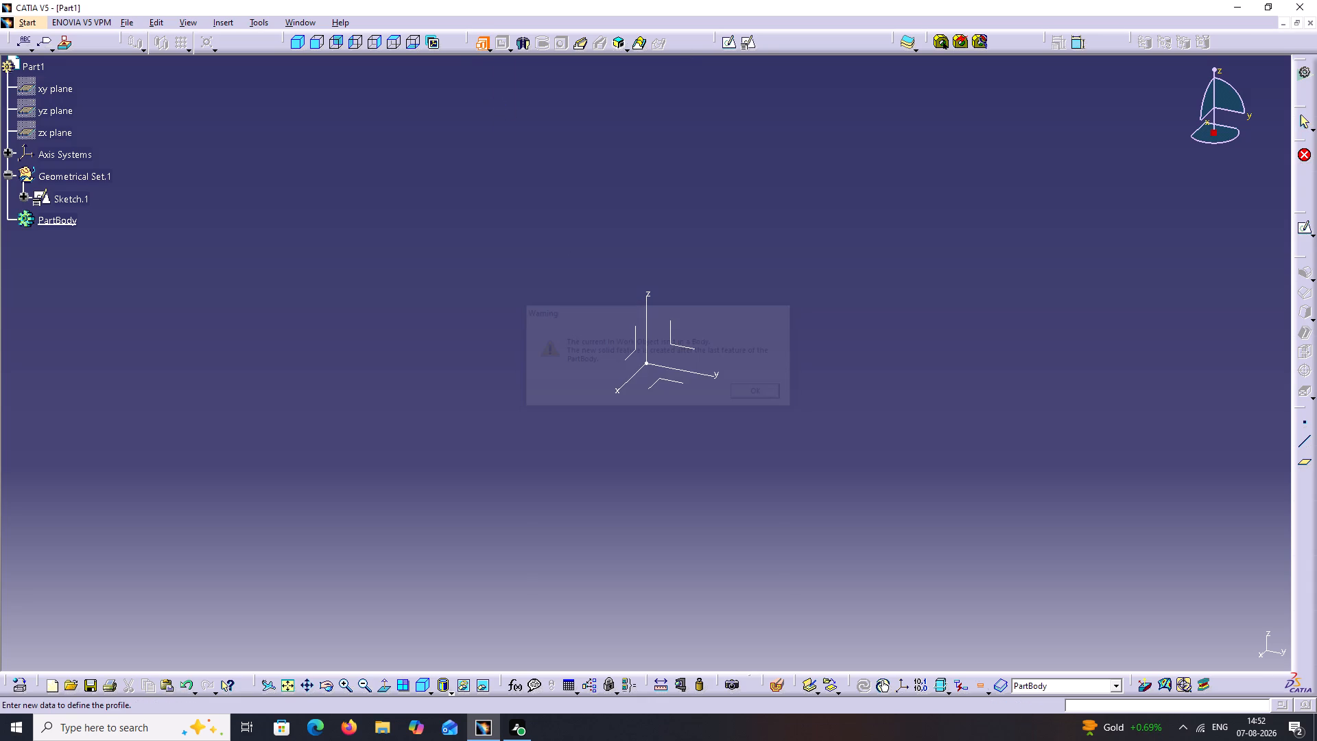
{"action": "left_click", "coordinate": [75, 192]}
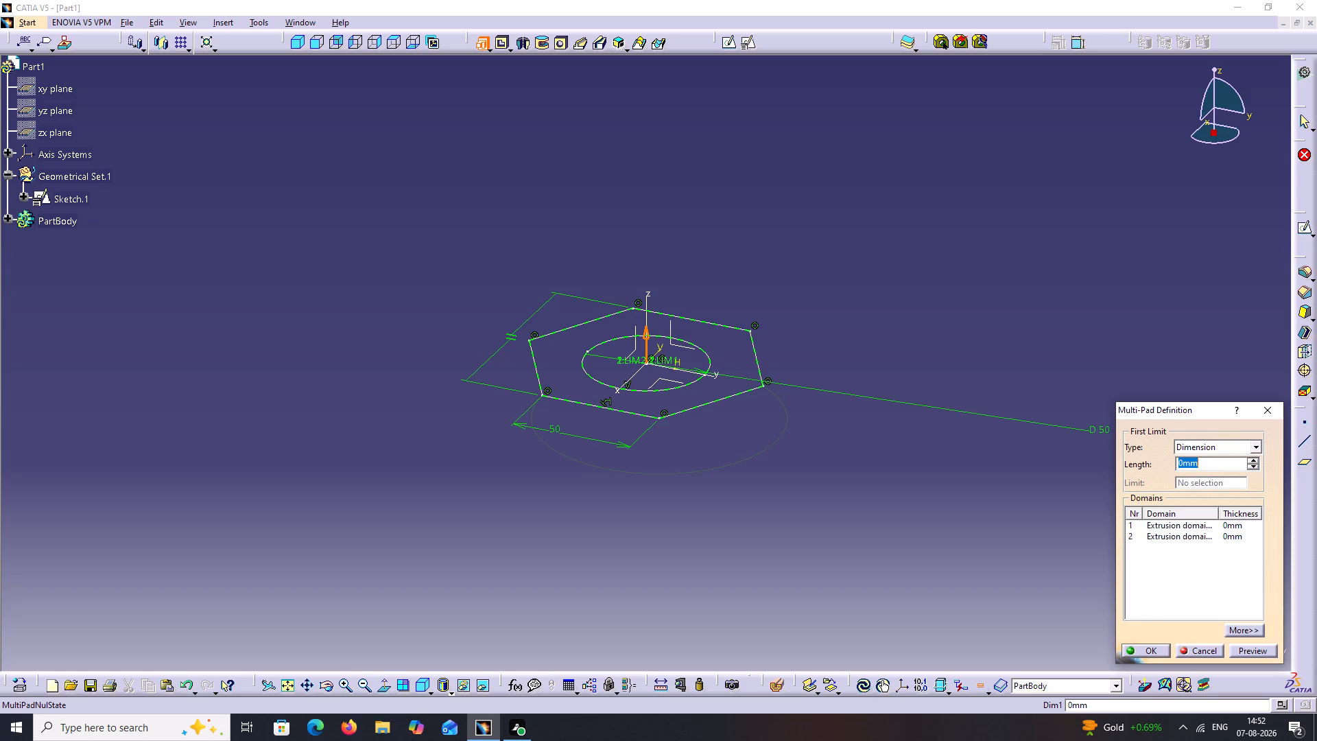
{"action": "left_click", "coordinate": [1218, 528]}
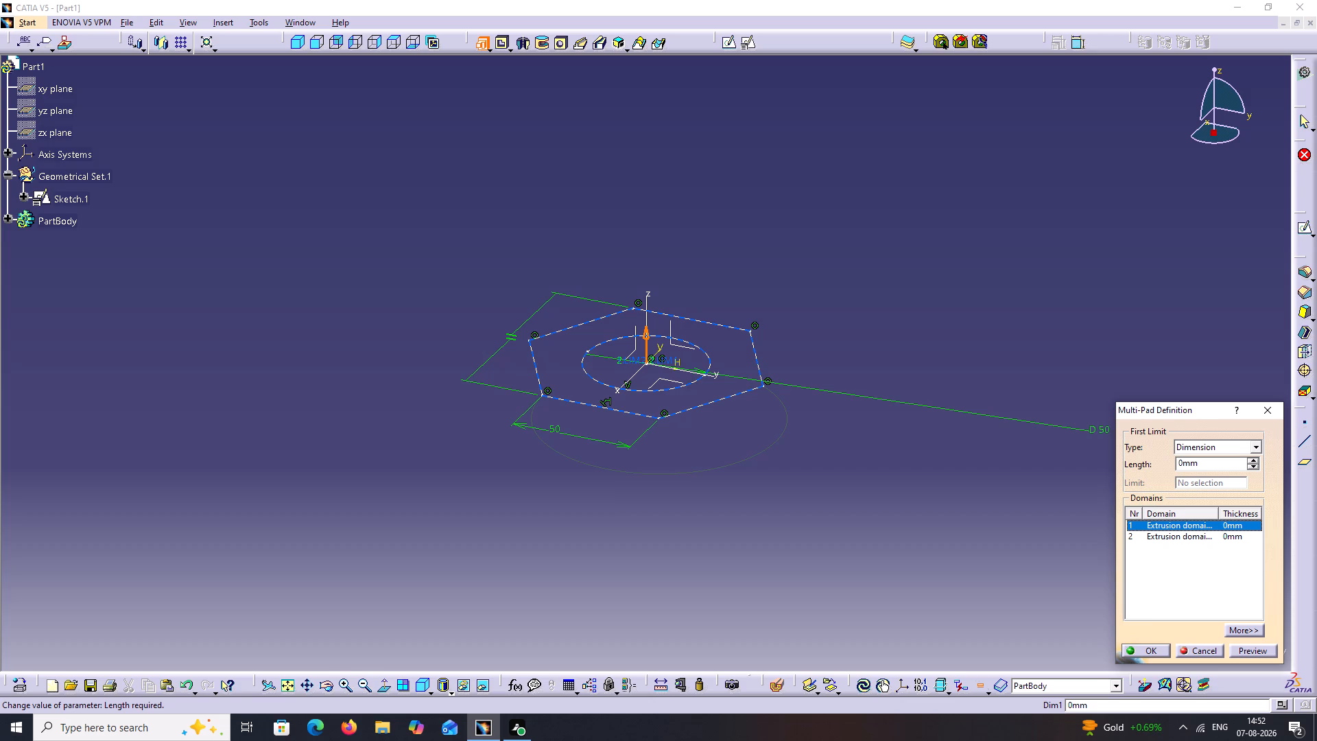
{"action": "type", "text": "30"}
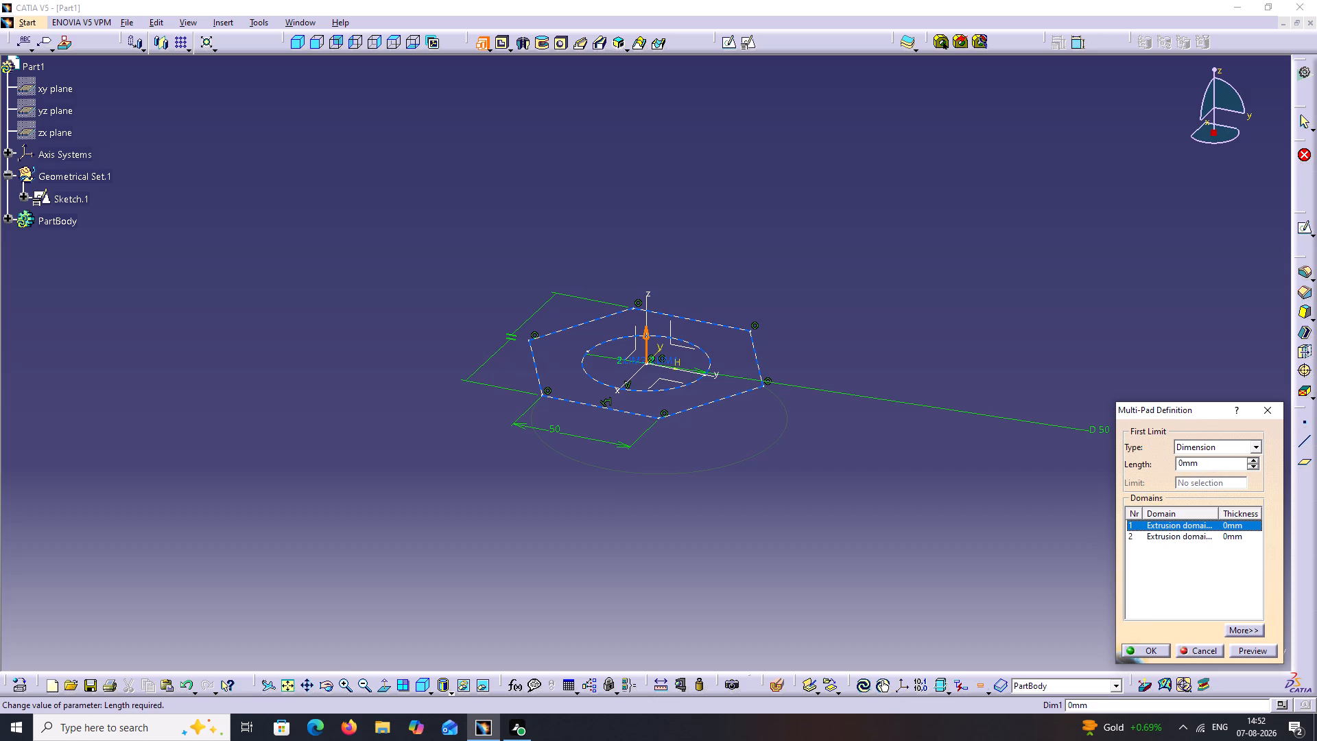
{"action": "double_click", "coordinate": [1210, 465]}
{"action": "type", "text": "30"}
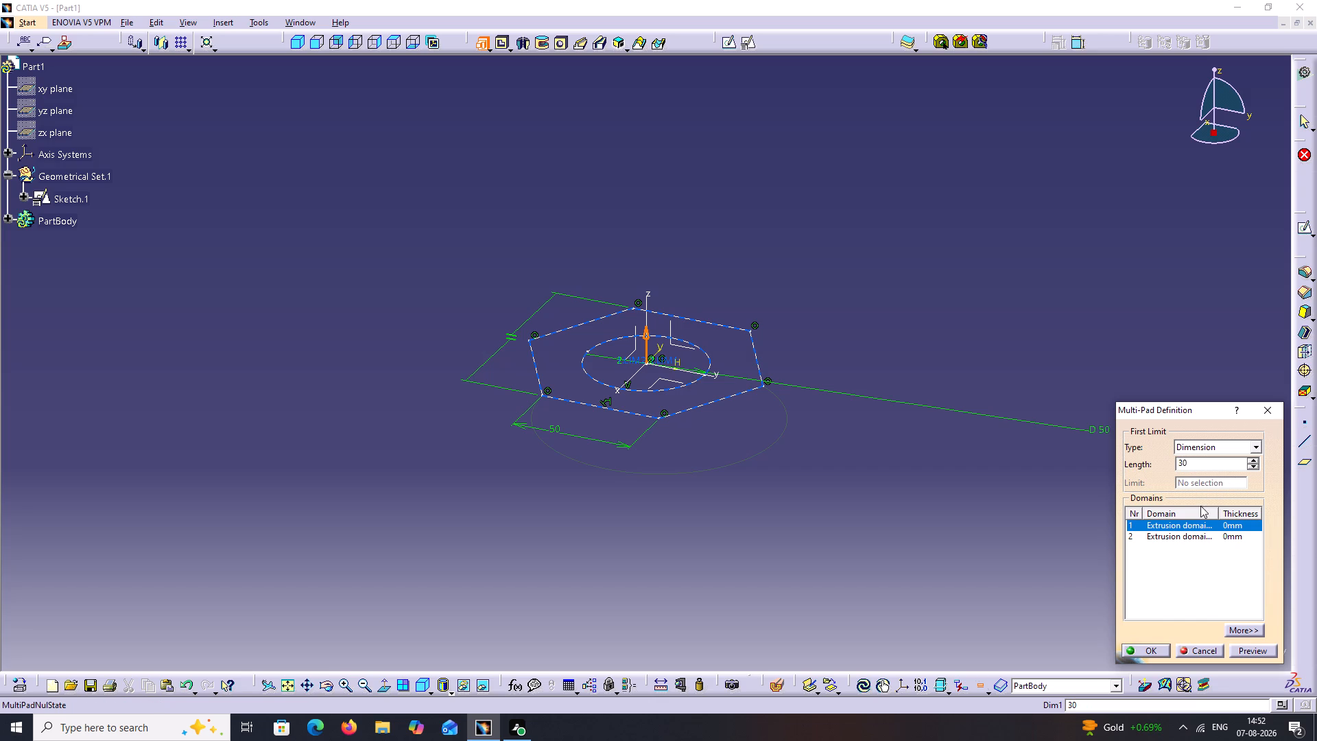
Reverse the Multi-Pad's extrusion direction to point downward, set the inner circular domain's length to 180 mm, and create the solid.
{"action": "left_click", "coordinate": [1203, 538]}
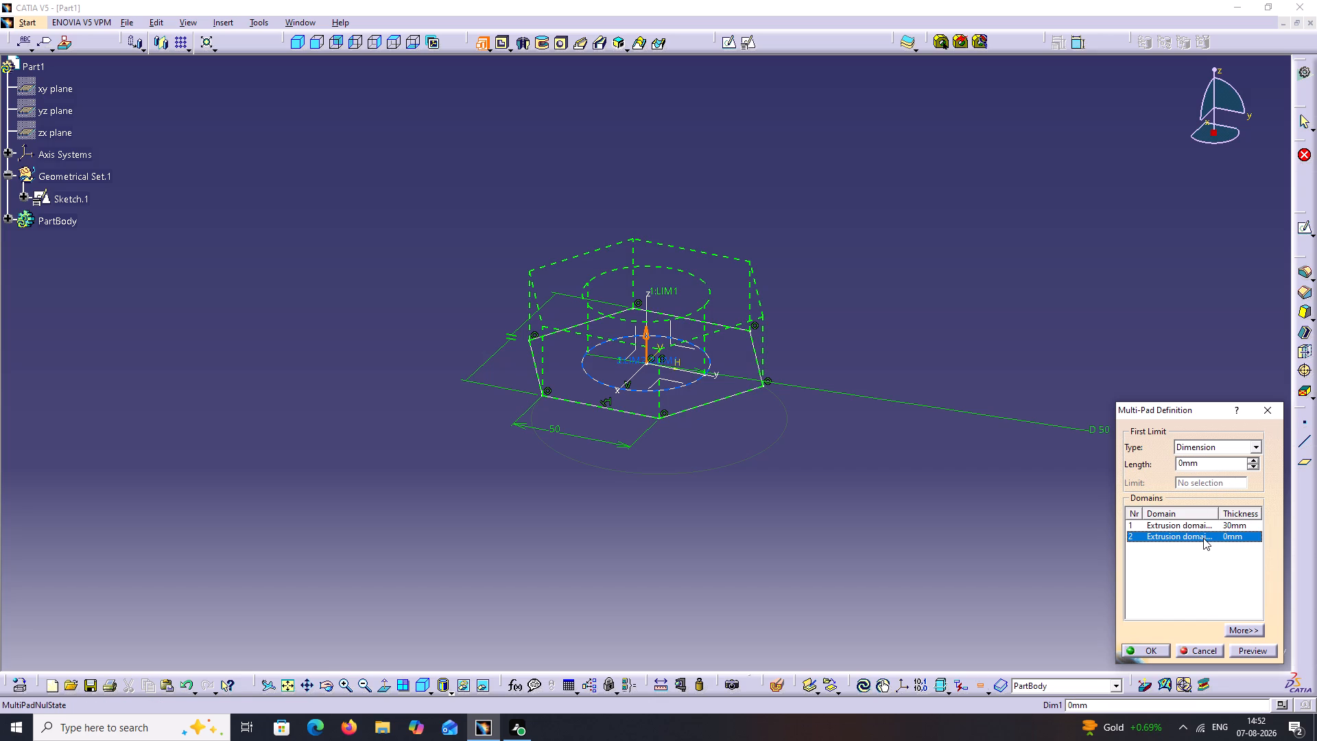
{"action": "left_click", "coordinate": [648, 332]}
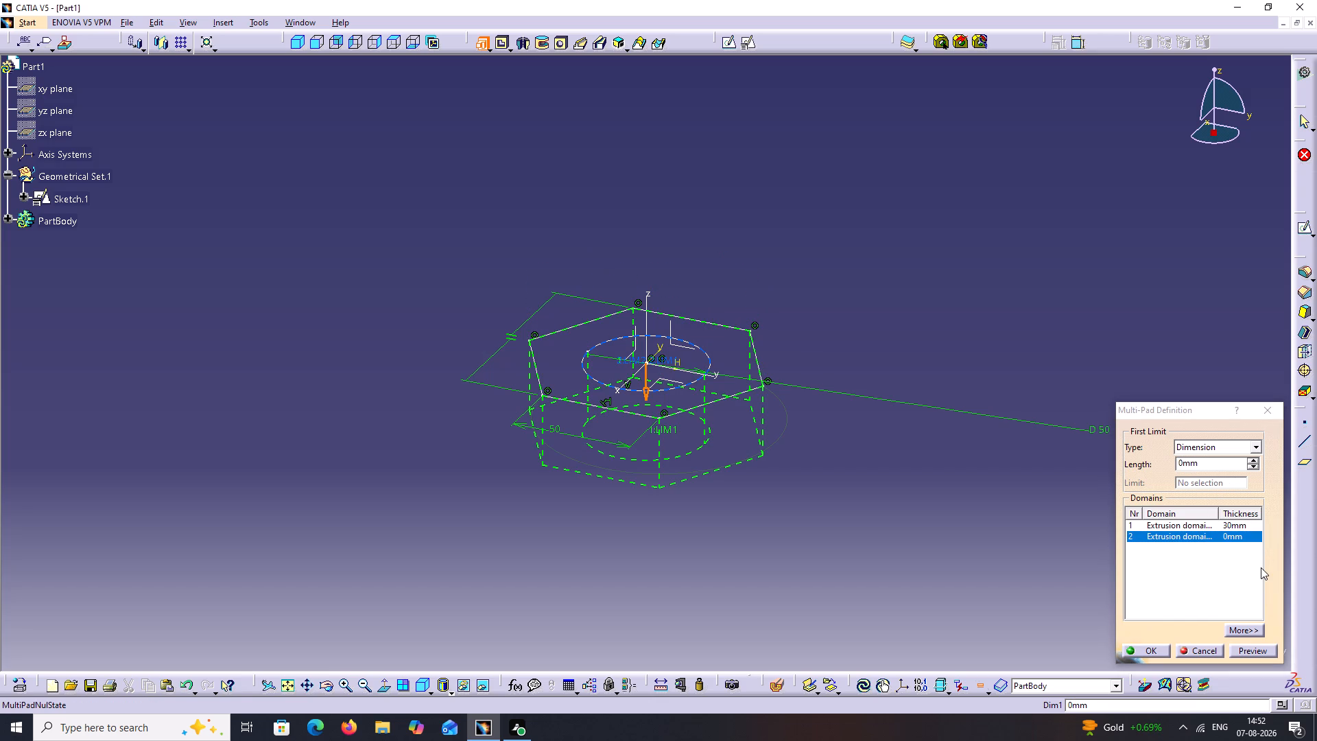
{"action": "type", "text": "180"}
{"action": "key", "text": "Return"}
{"action": "left_click", "coordinate": [988, 401]}
{"action": "middle_click_drag", "start_coordinate": [986, 403], "coordinate": [984, 342]}
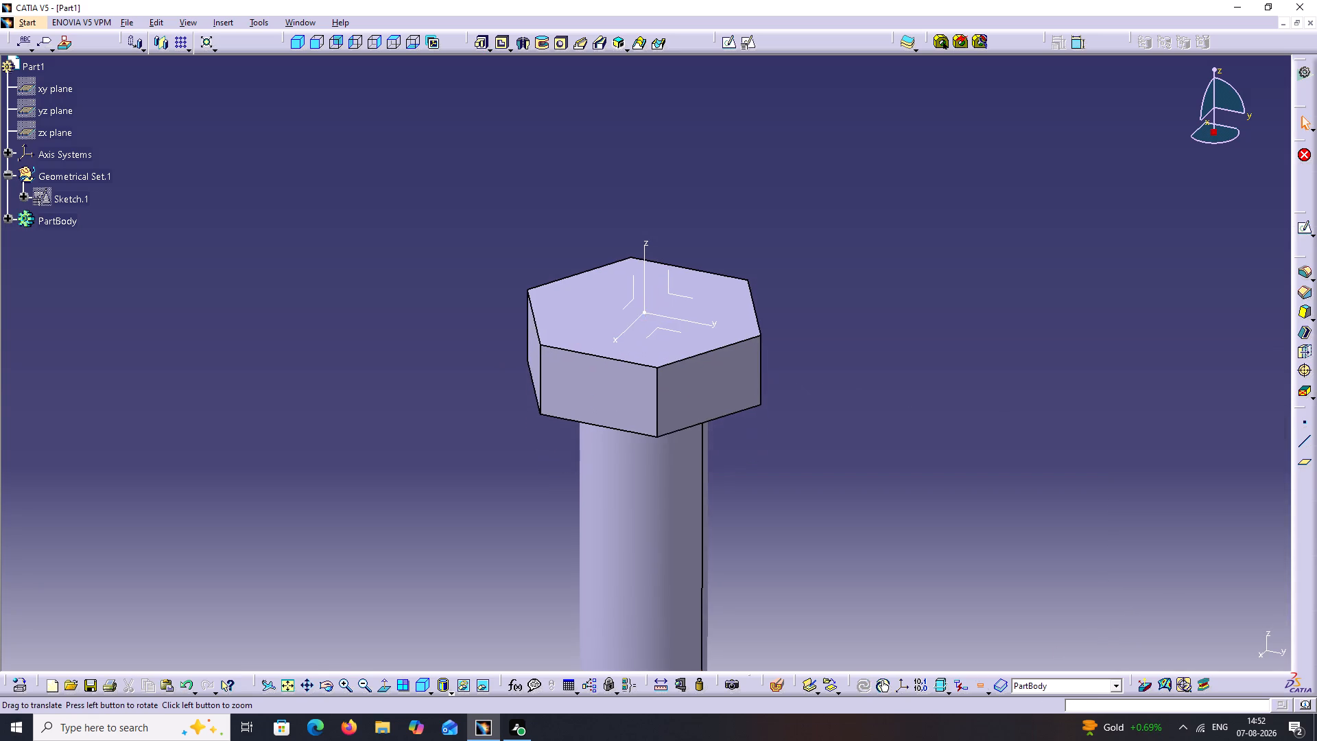
{"action": "middle_click_drag", "start_coordinate": [984, 342], "coordinate": [964, 190]}
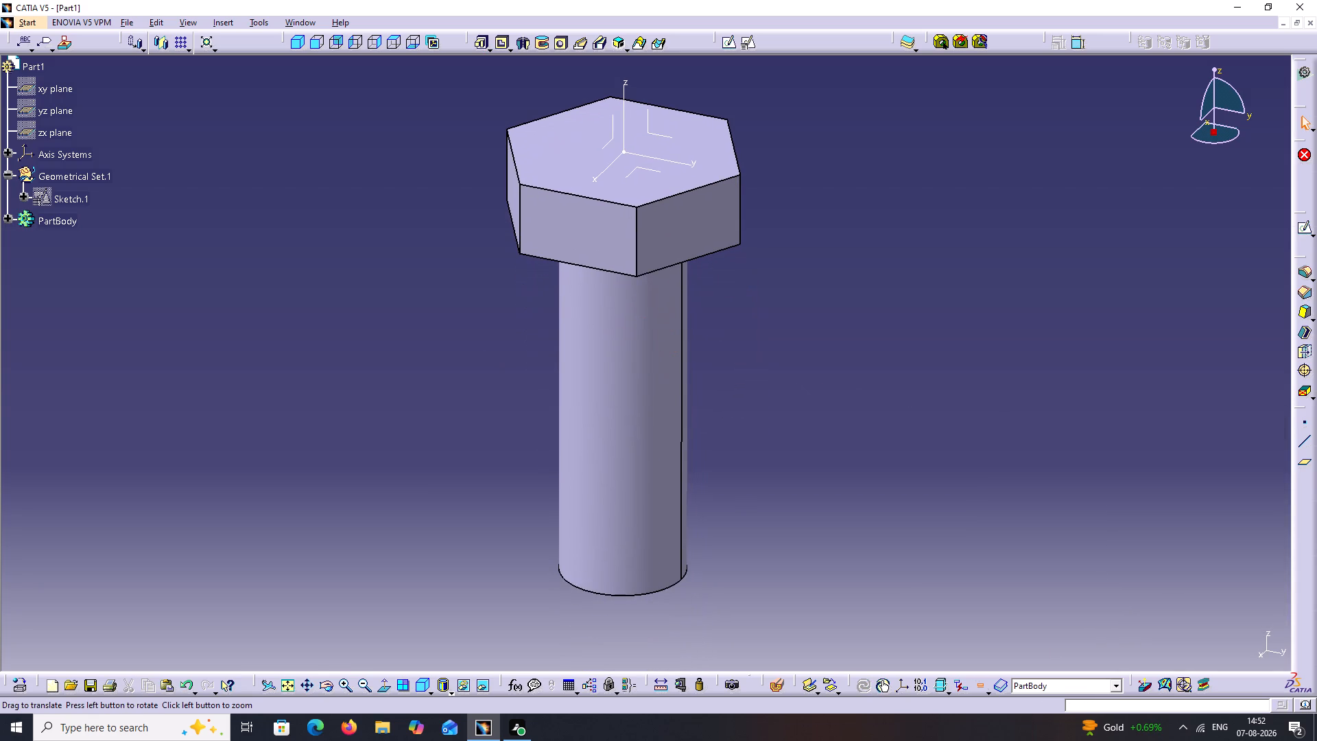
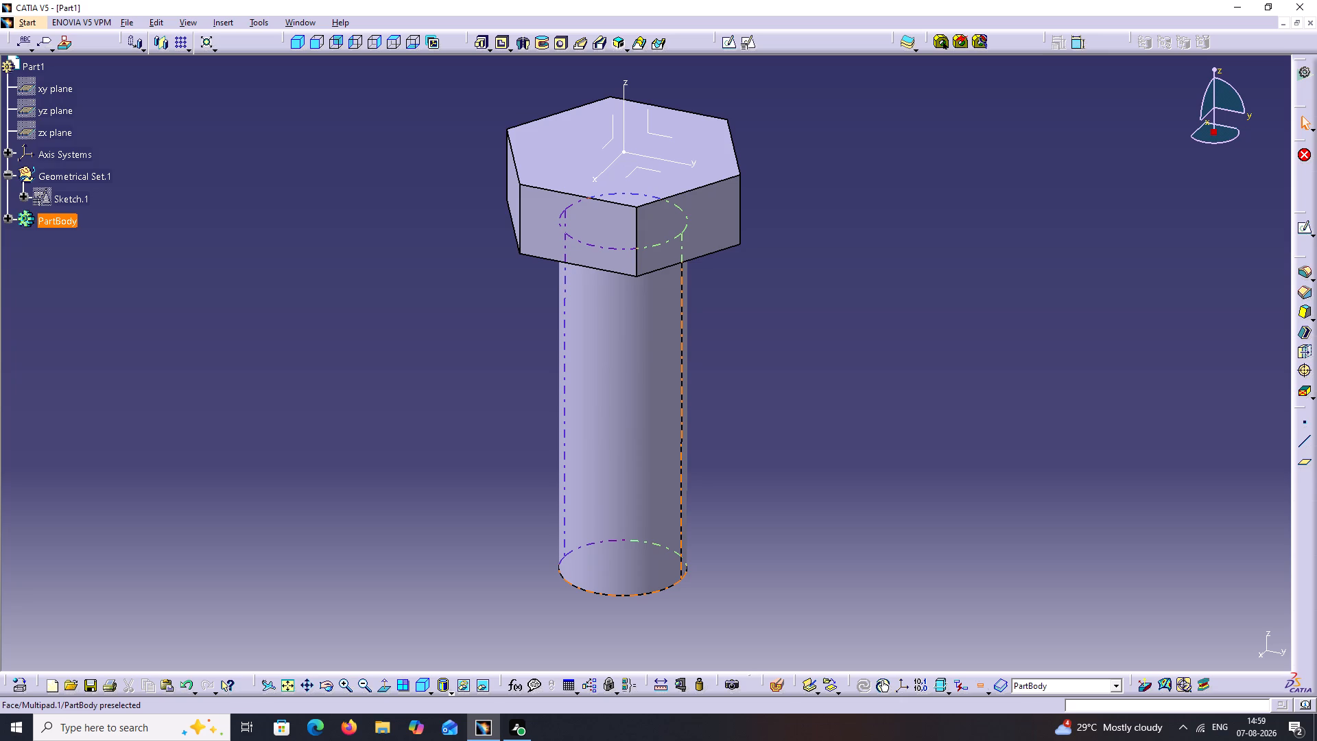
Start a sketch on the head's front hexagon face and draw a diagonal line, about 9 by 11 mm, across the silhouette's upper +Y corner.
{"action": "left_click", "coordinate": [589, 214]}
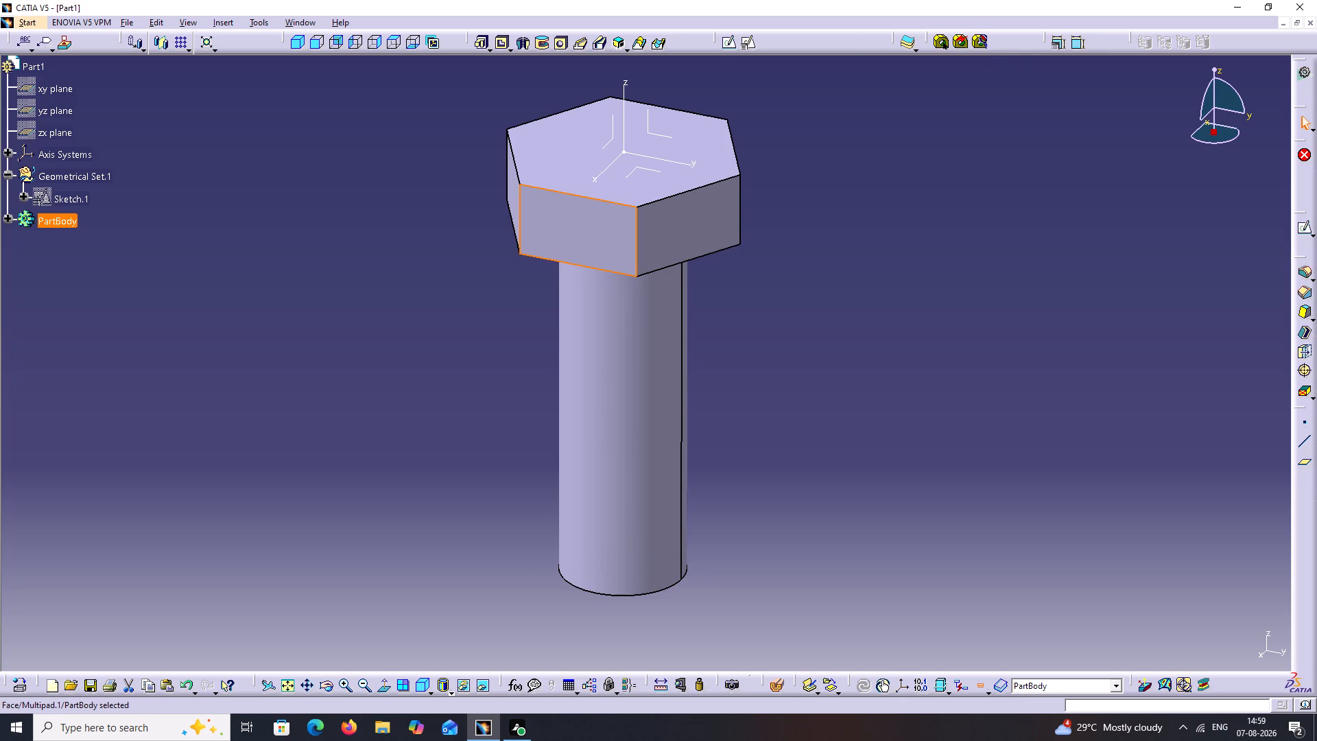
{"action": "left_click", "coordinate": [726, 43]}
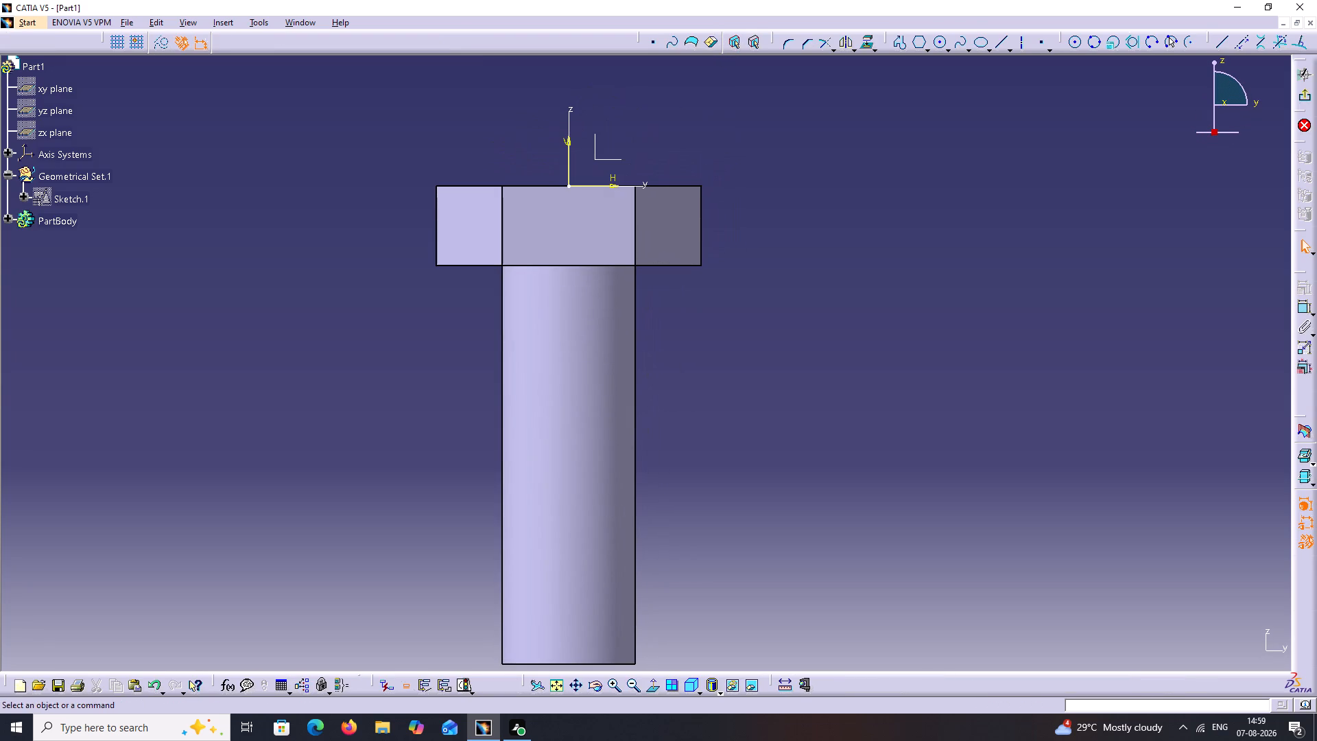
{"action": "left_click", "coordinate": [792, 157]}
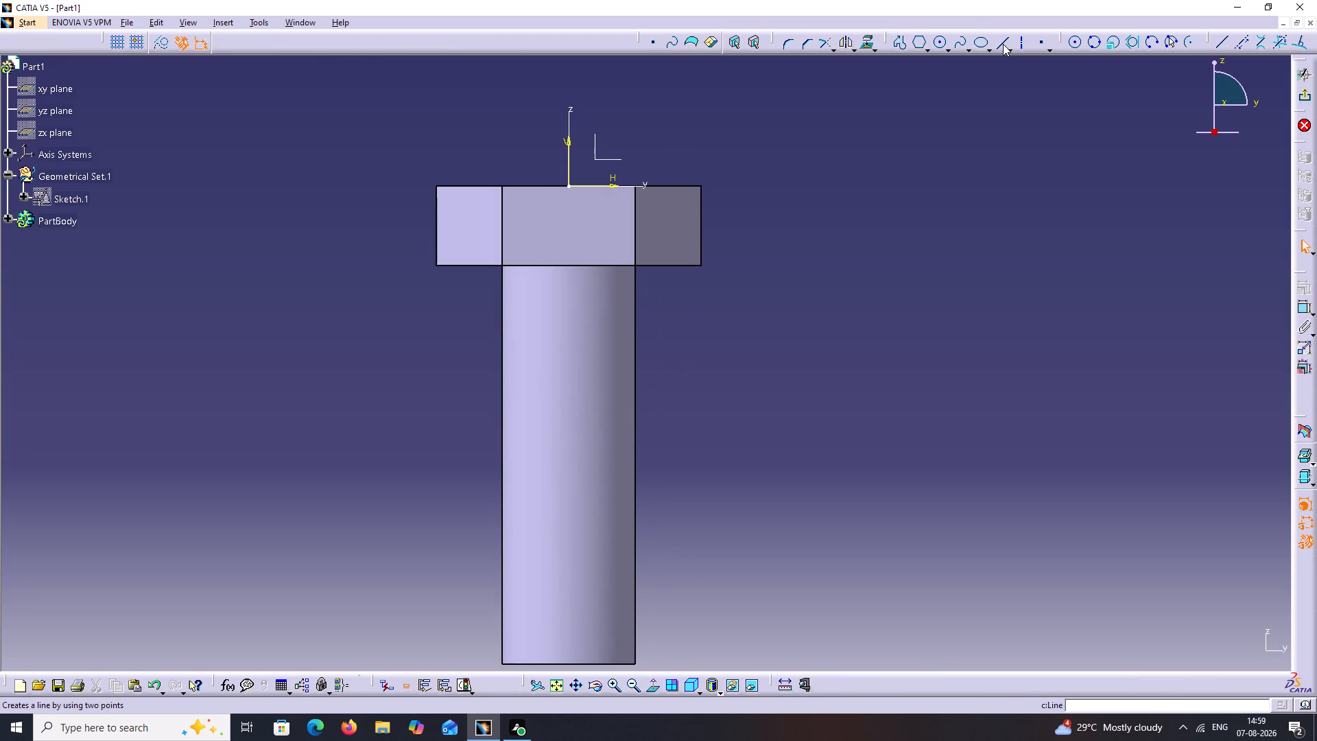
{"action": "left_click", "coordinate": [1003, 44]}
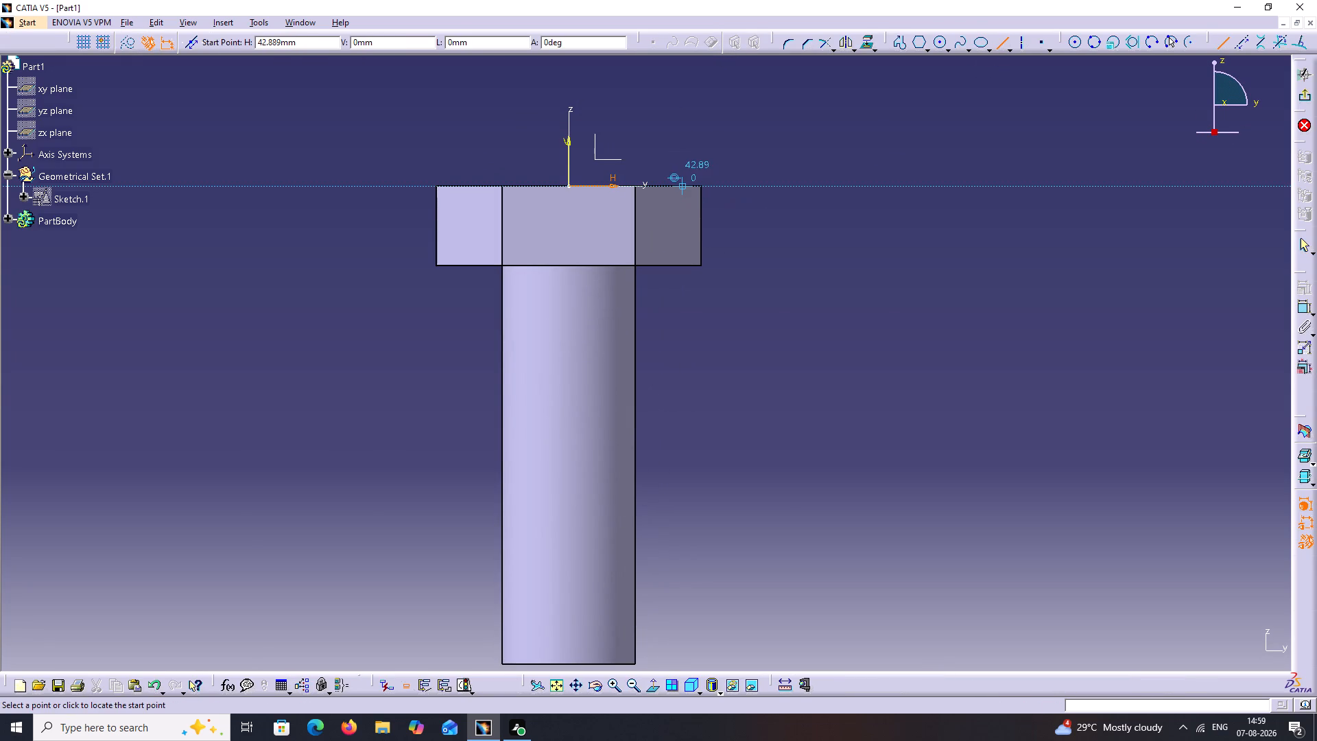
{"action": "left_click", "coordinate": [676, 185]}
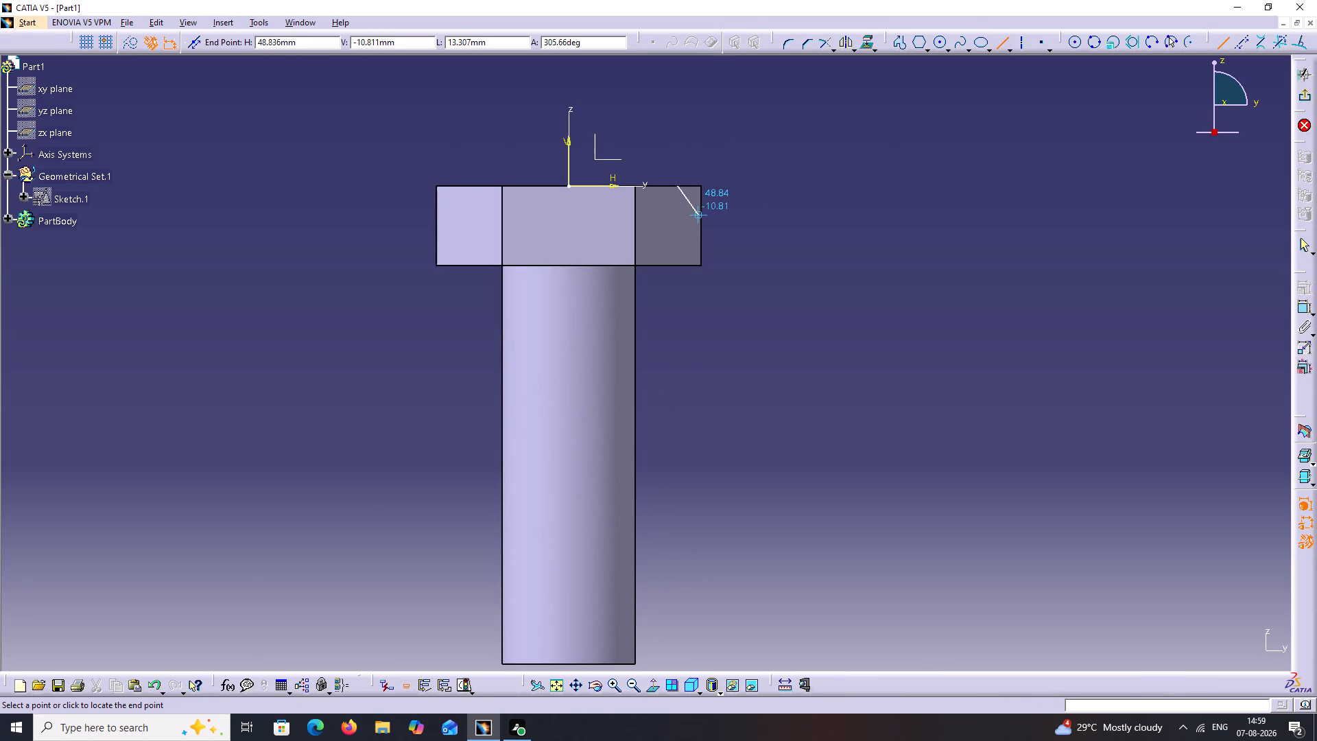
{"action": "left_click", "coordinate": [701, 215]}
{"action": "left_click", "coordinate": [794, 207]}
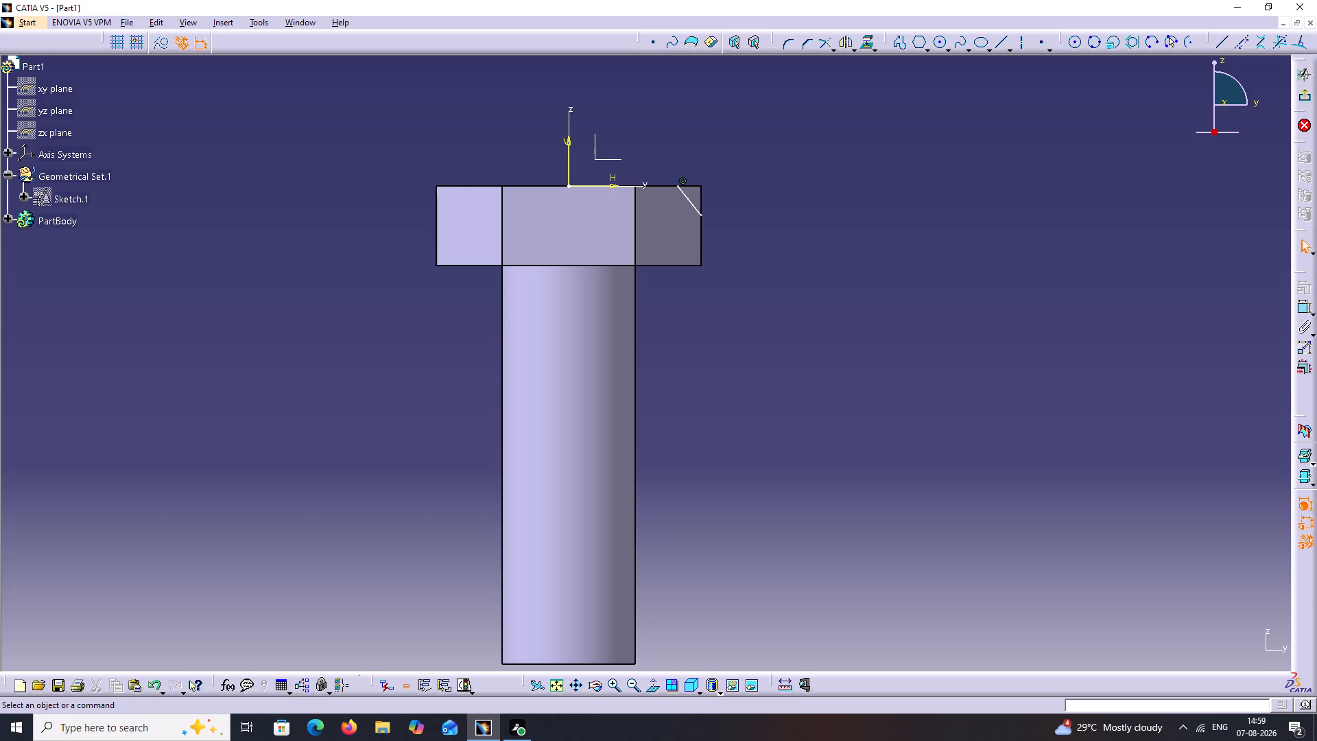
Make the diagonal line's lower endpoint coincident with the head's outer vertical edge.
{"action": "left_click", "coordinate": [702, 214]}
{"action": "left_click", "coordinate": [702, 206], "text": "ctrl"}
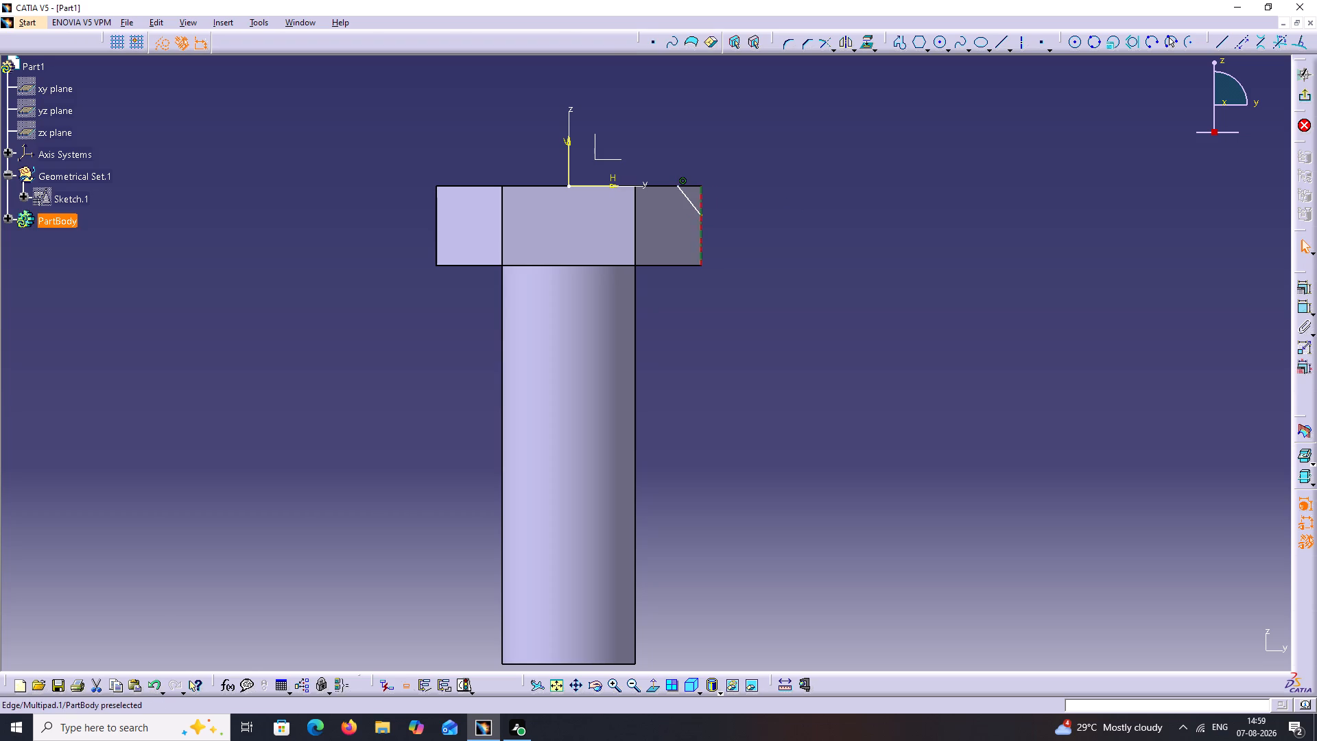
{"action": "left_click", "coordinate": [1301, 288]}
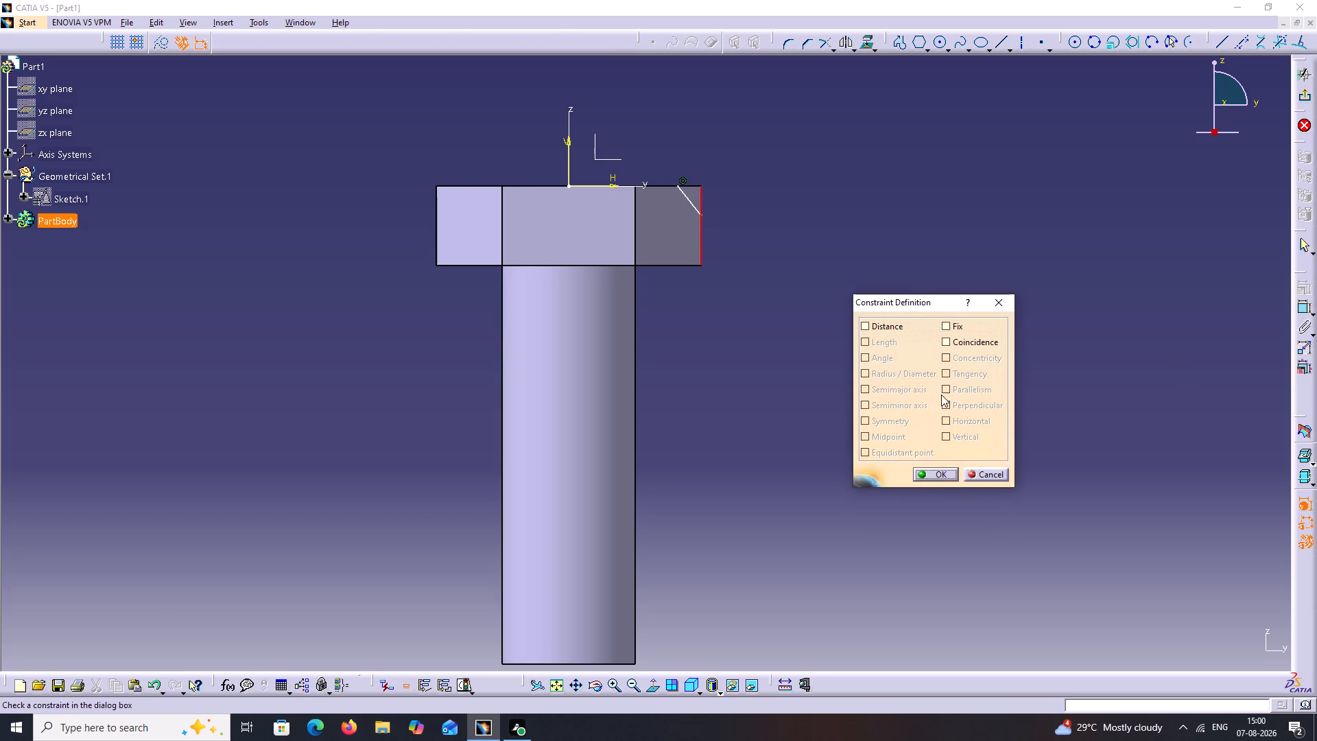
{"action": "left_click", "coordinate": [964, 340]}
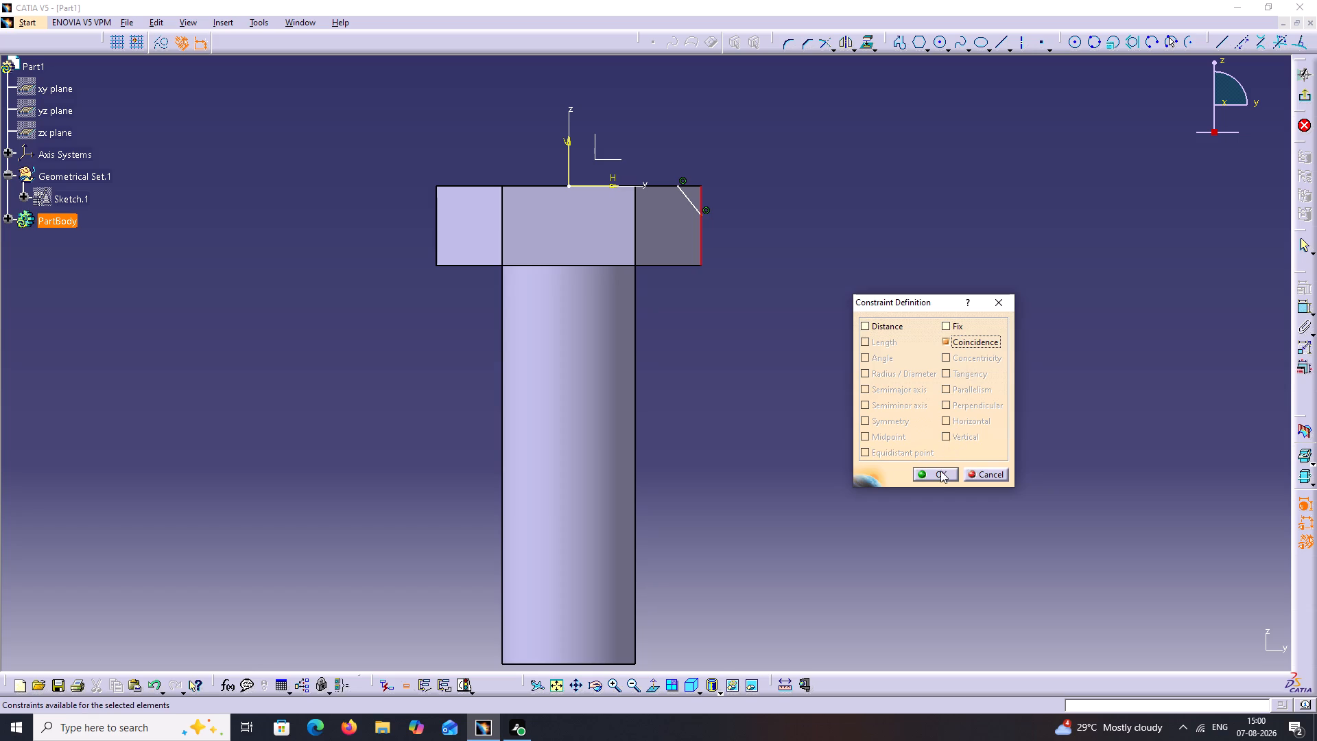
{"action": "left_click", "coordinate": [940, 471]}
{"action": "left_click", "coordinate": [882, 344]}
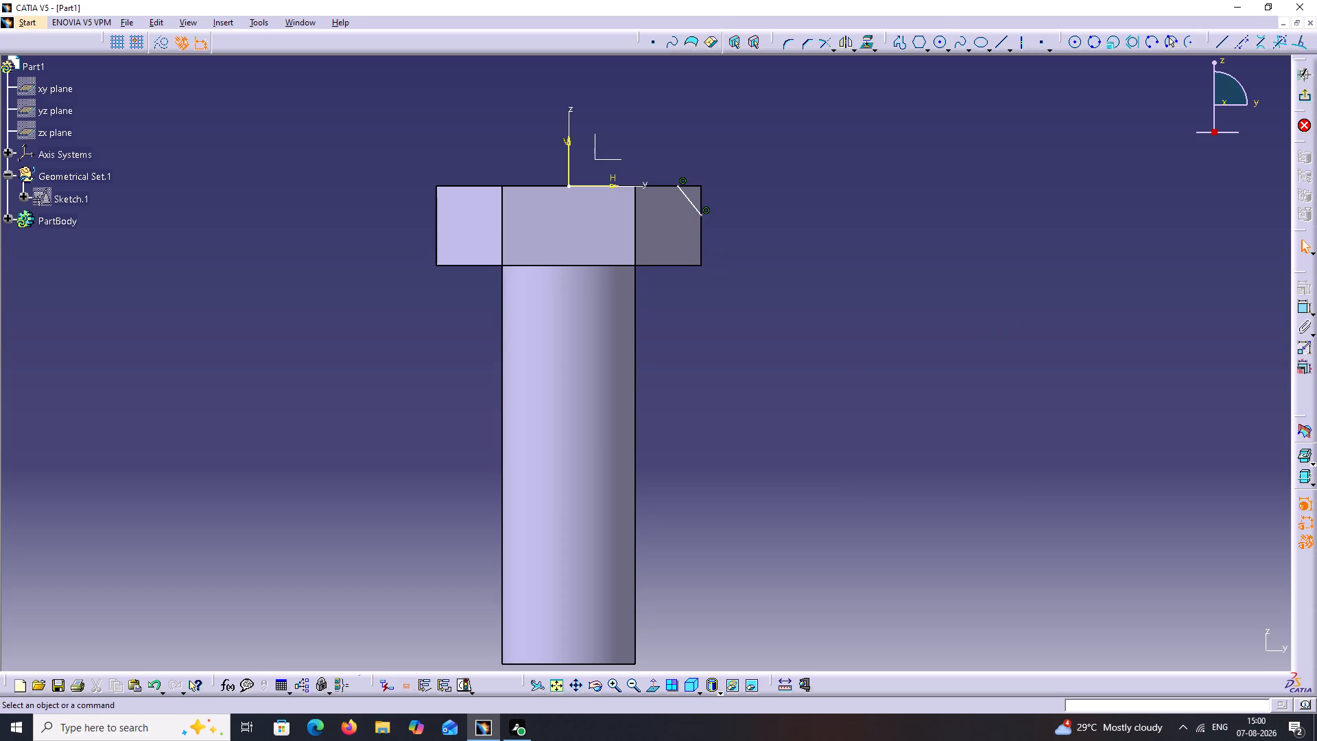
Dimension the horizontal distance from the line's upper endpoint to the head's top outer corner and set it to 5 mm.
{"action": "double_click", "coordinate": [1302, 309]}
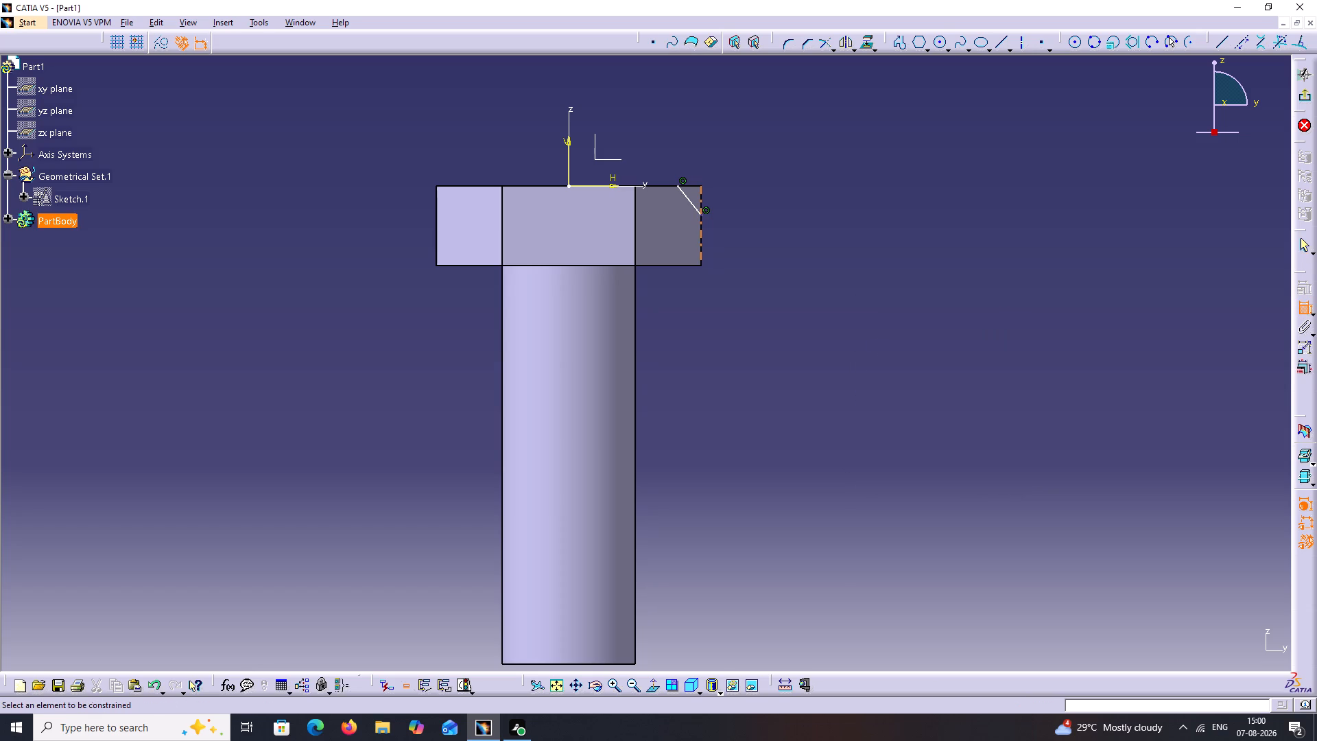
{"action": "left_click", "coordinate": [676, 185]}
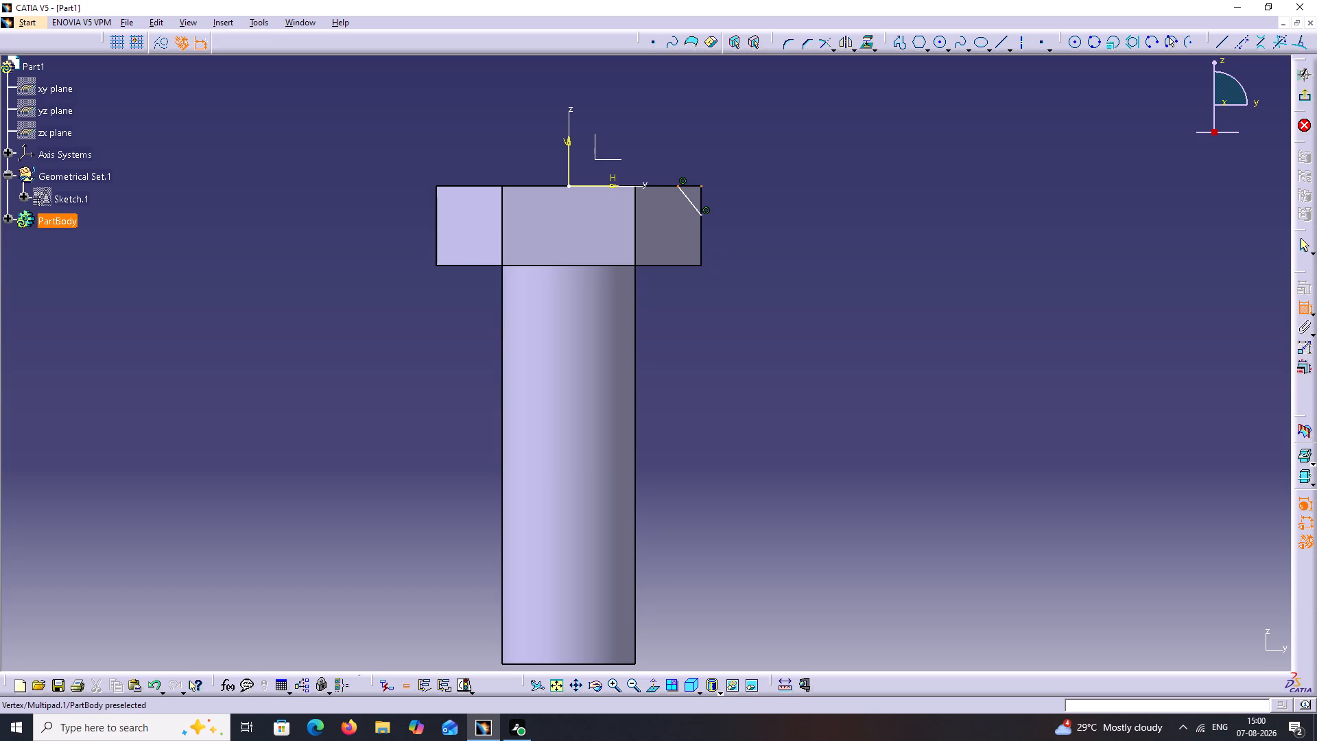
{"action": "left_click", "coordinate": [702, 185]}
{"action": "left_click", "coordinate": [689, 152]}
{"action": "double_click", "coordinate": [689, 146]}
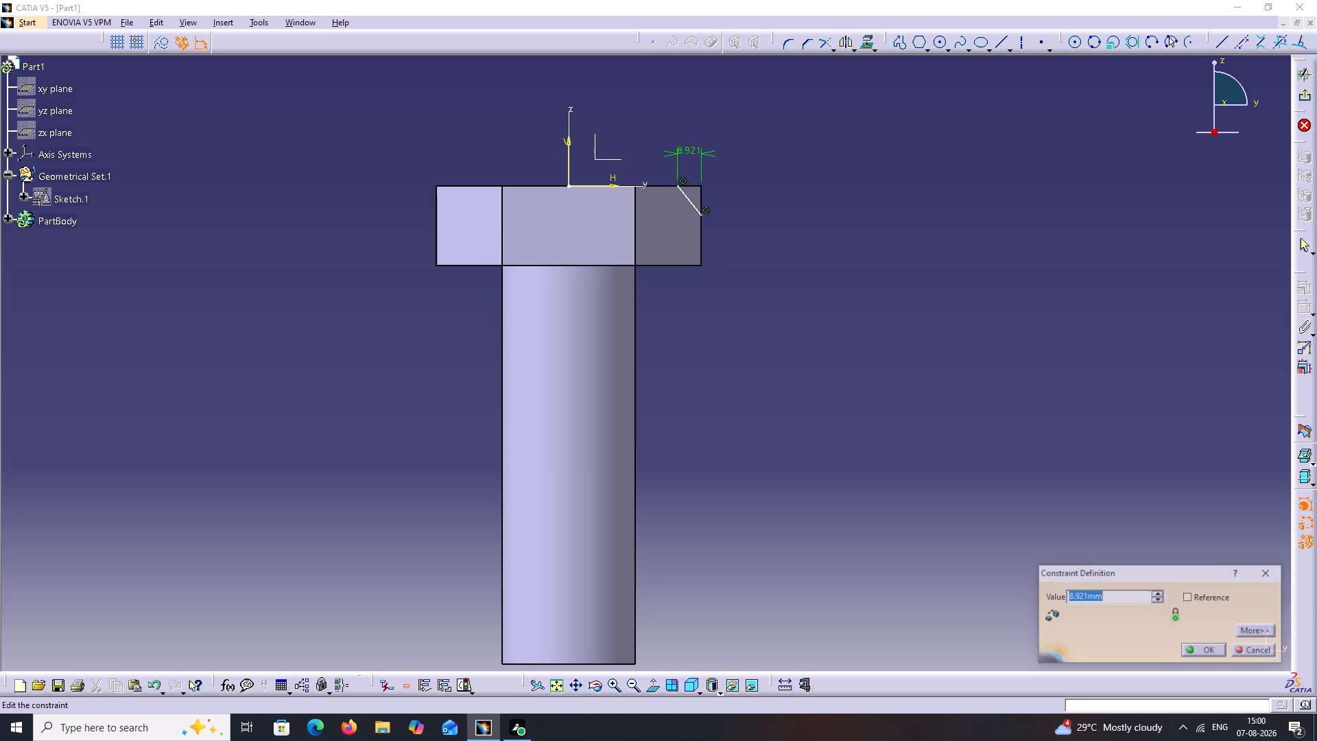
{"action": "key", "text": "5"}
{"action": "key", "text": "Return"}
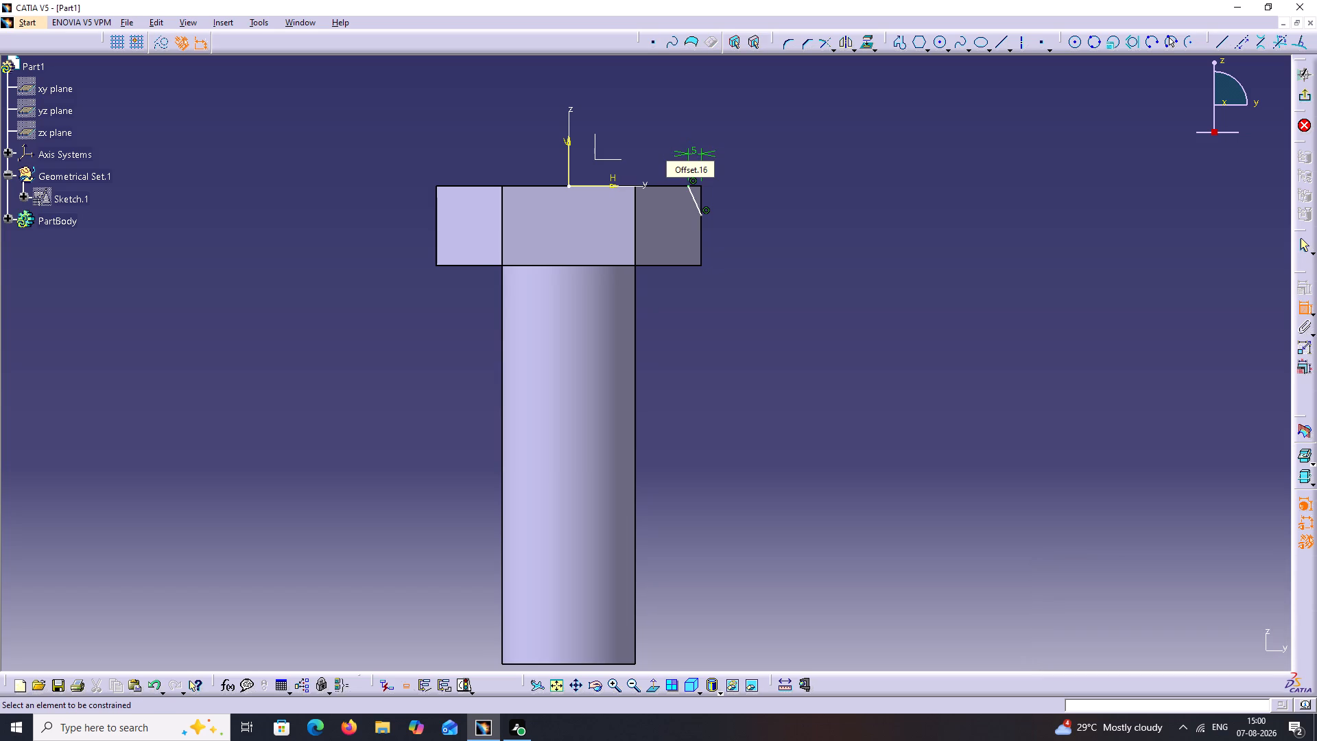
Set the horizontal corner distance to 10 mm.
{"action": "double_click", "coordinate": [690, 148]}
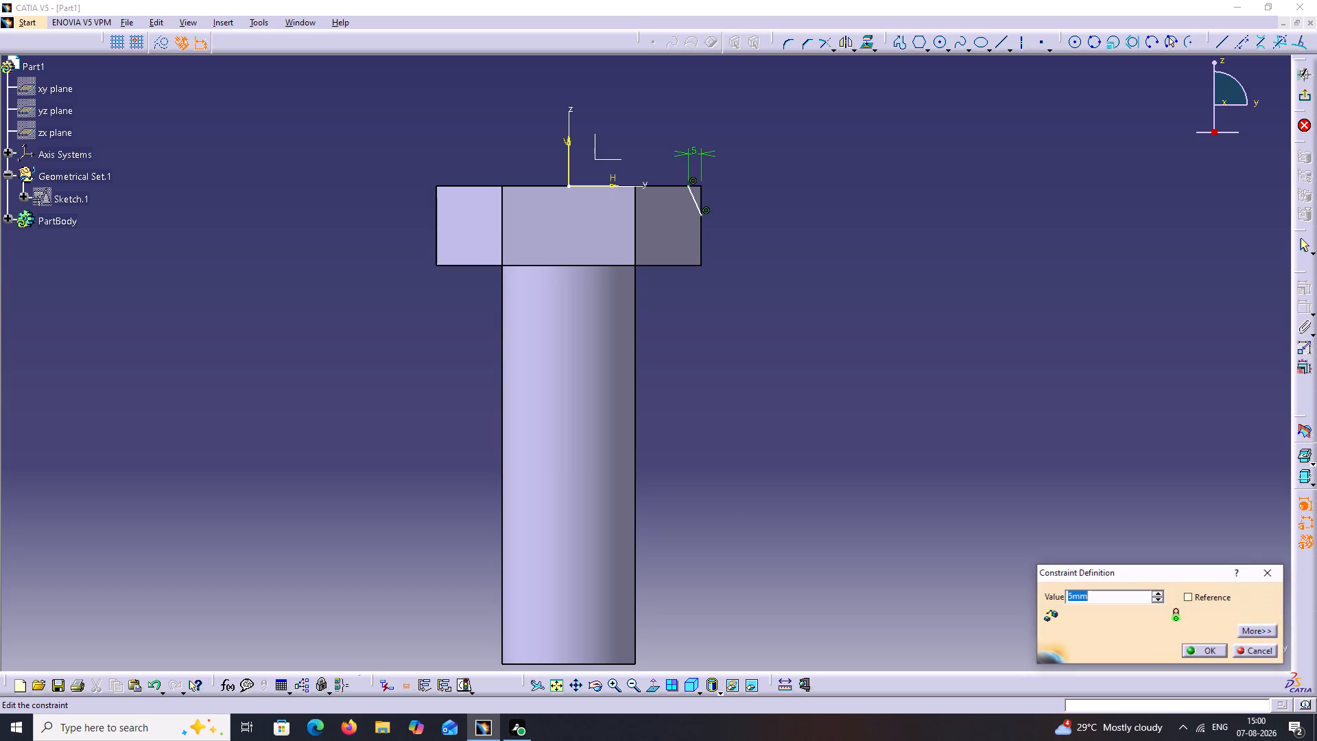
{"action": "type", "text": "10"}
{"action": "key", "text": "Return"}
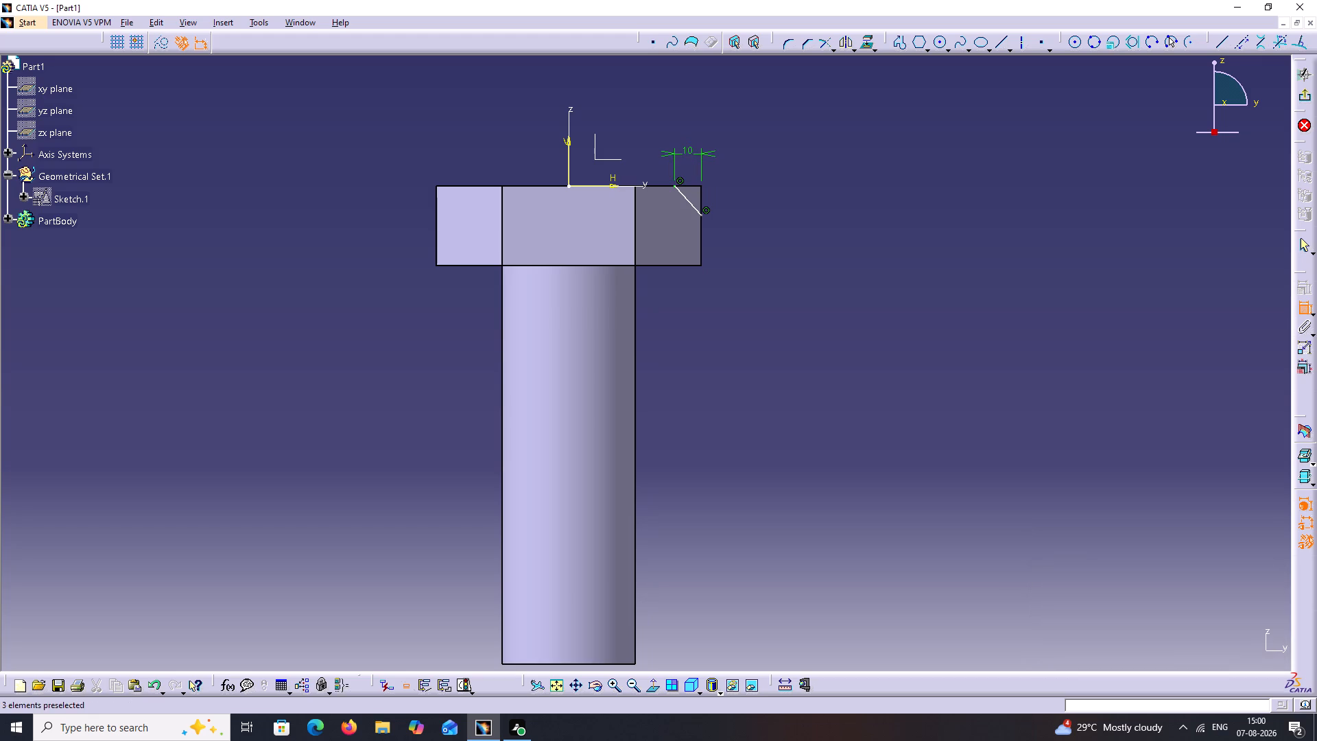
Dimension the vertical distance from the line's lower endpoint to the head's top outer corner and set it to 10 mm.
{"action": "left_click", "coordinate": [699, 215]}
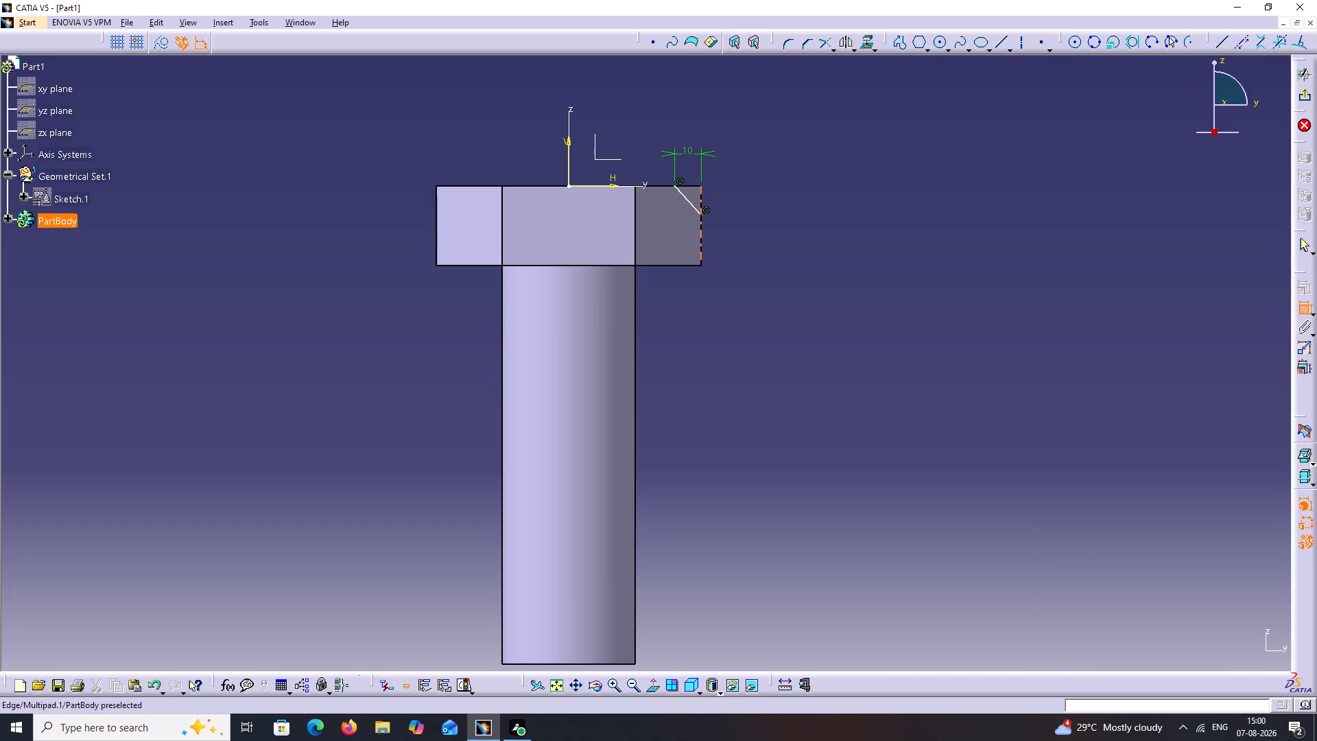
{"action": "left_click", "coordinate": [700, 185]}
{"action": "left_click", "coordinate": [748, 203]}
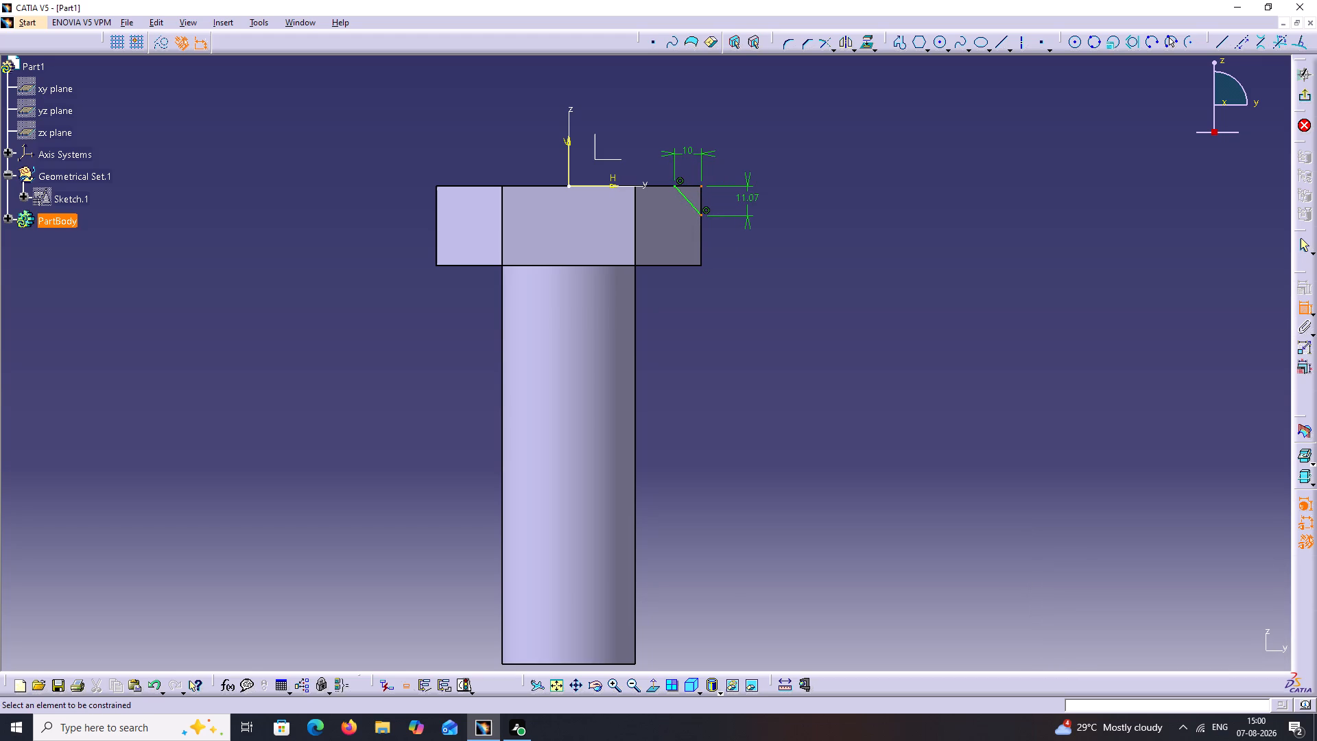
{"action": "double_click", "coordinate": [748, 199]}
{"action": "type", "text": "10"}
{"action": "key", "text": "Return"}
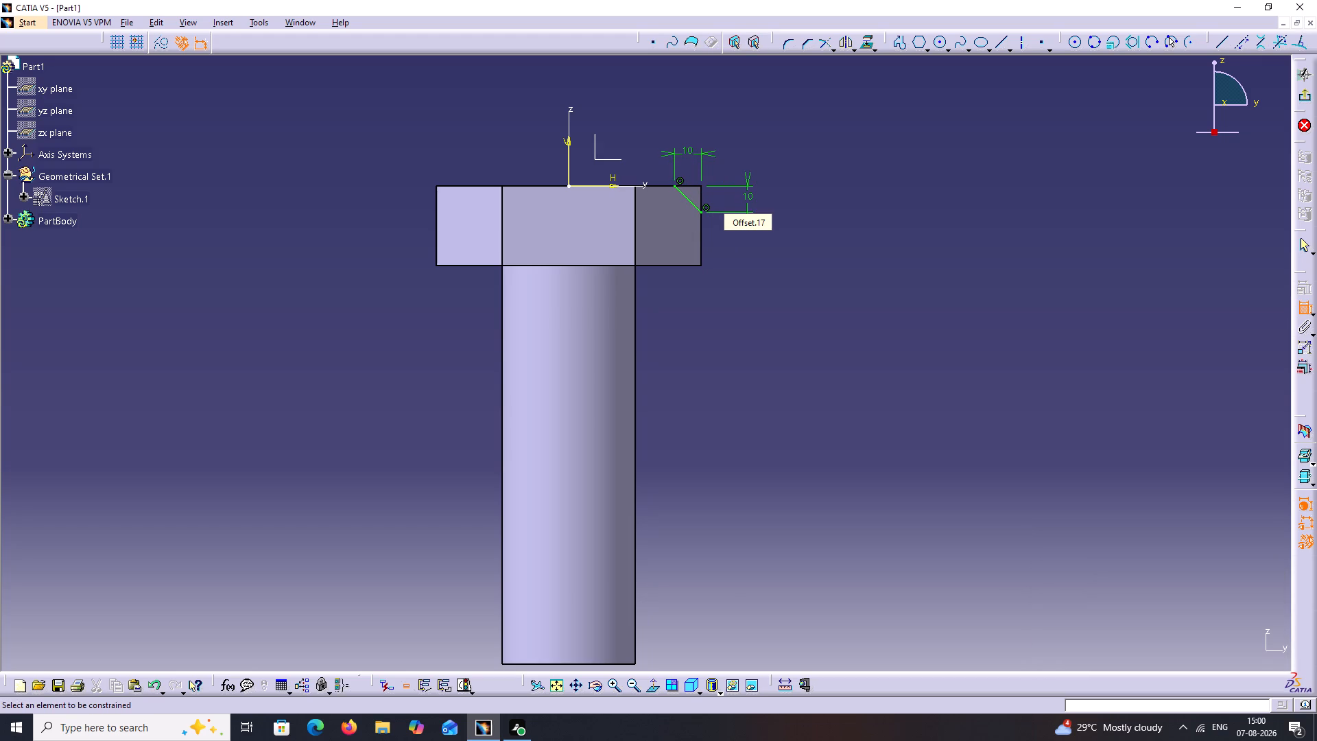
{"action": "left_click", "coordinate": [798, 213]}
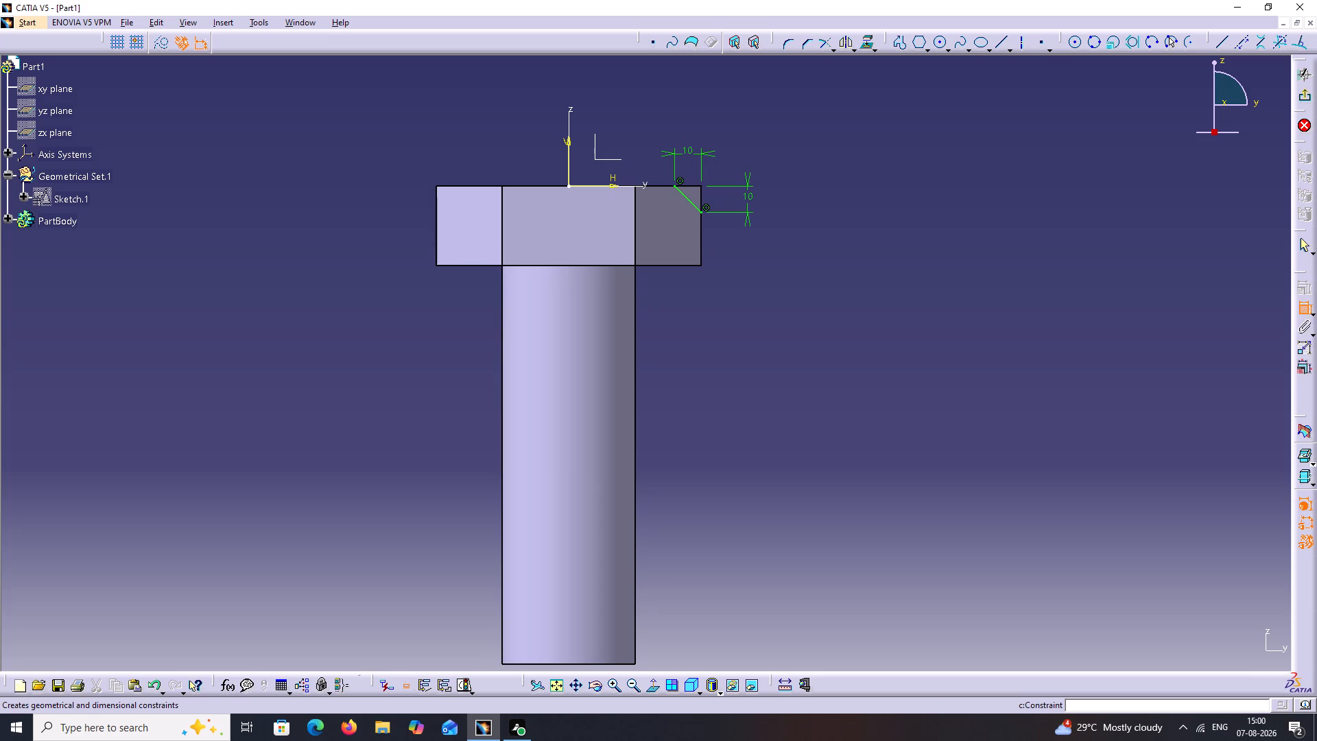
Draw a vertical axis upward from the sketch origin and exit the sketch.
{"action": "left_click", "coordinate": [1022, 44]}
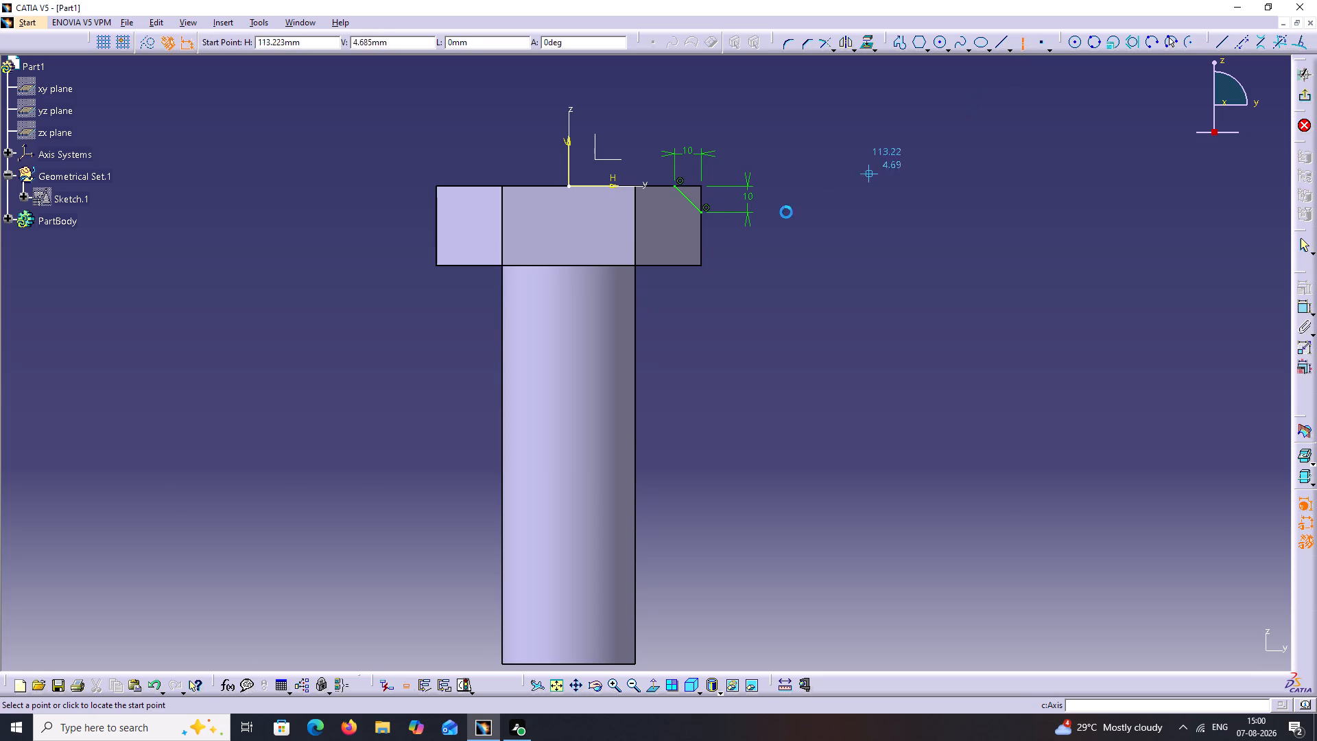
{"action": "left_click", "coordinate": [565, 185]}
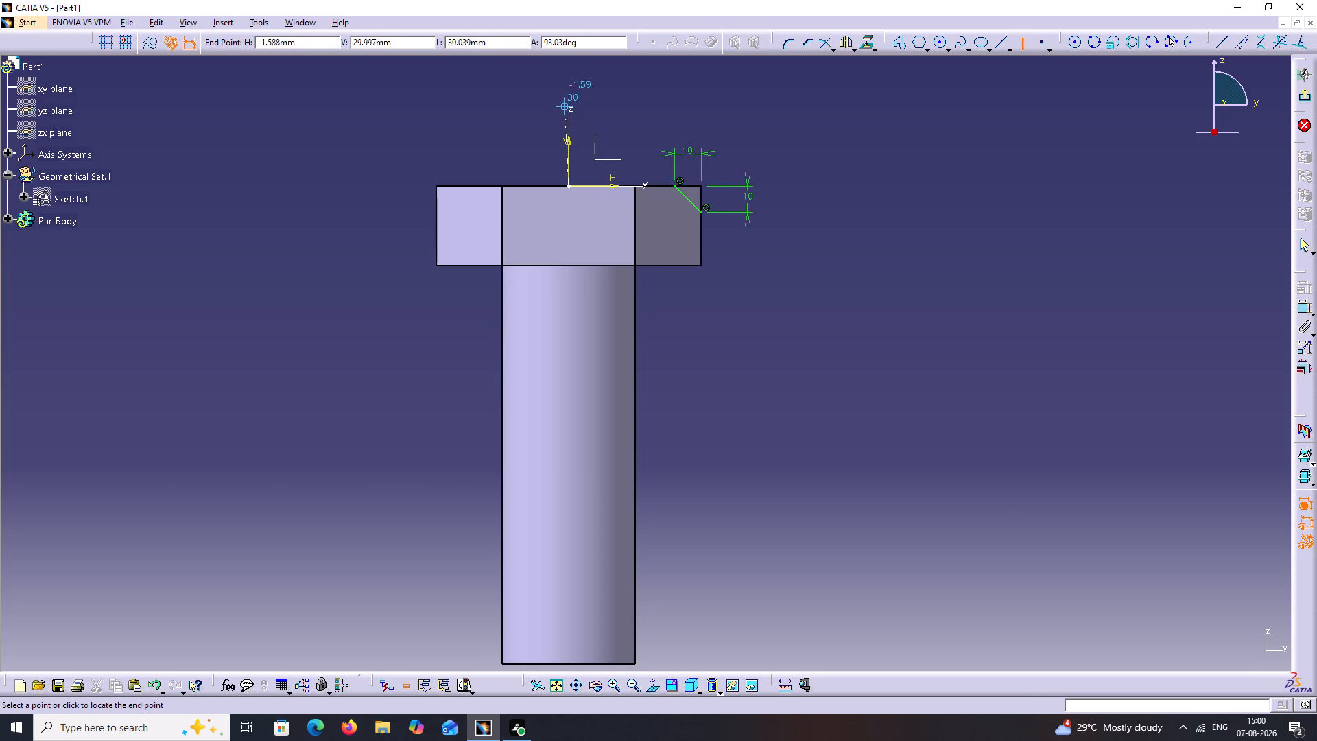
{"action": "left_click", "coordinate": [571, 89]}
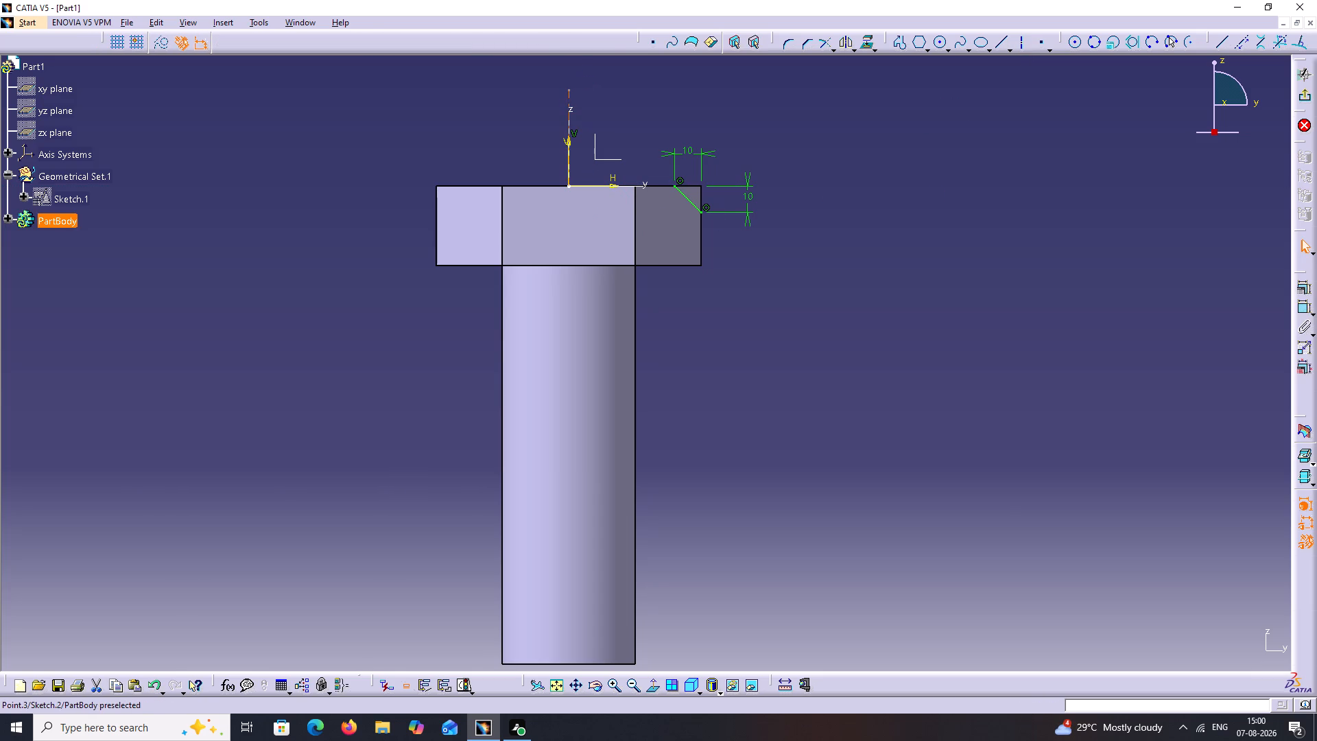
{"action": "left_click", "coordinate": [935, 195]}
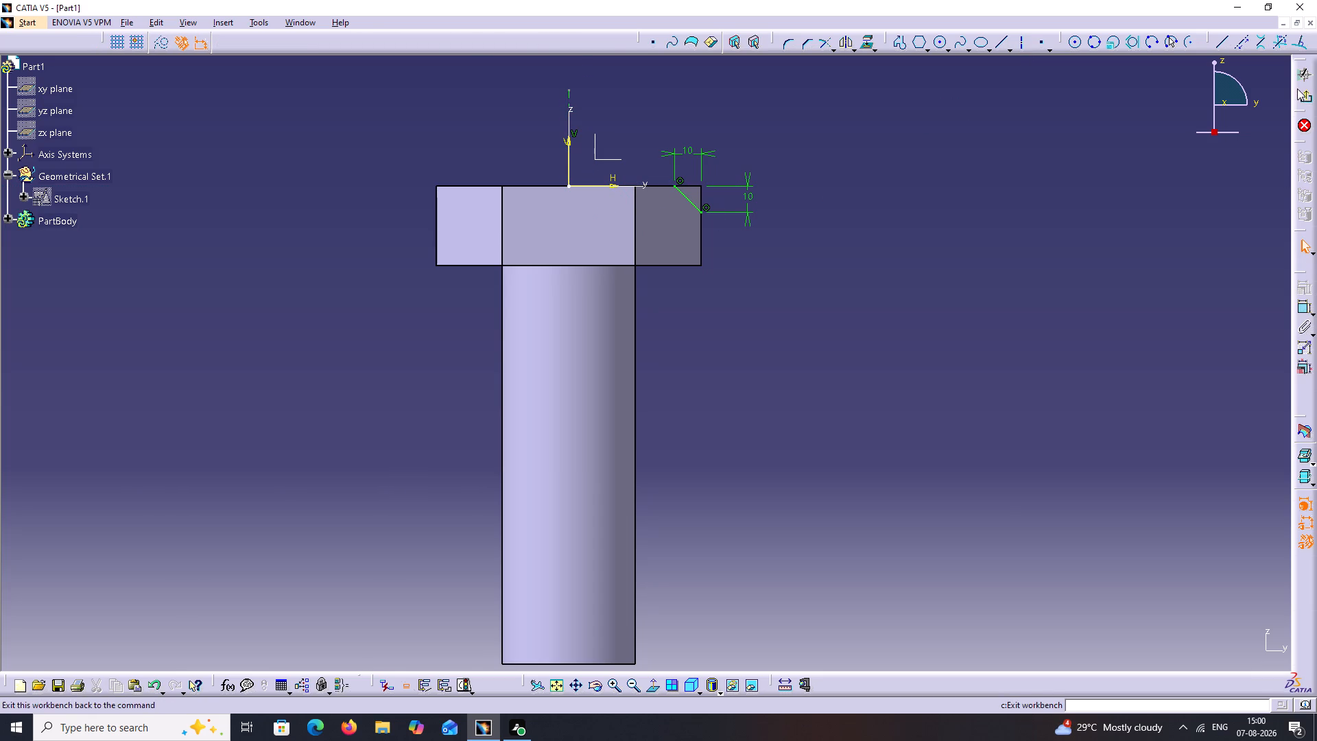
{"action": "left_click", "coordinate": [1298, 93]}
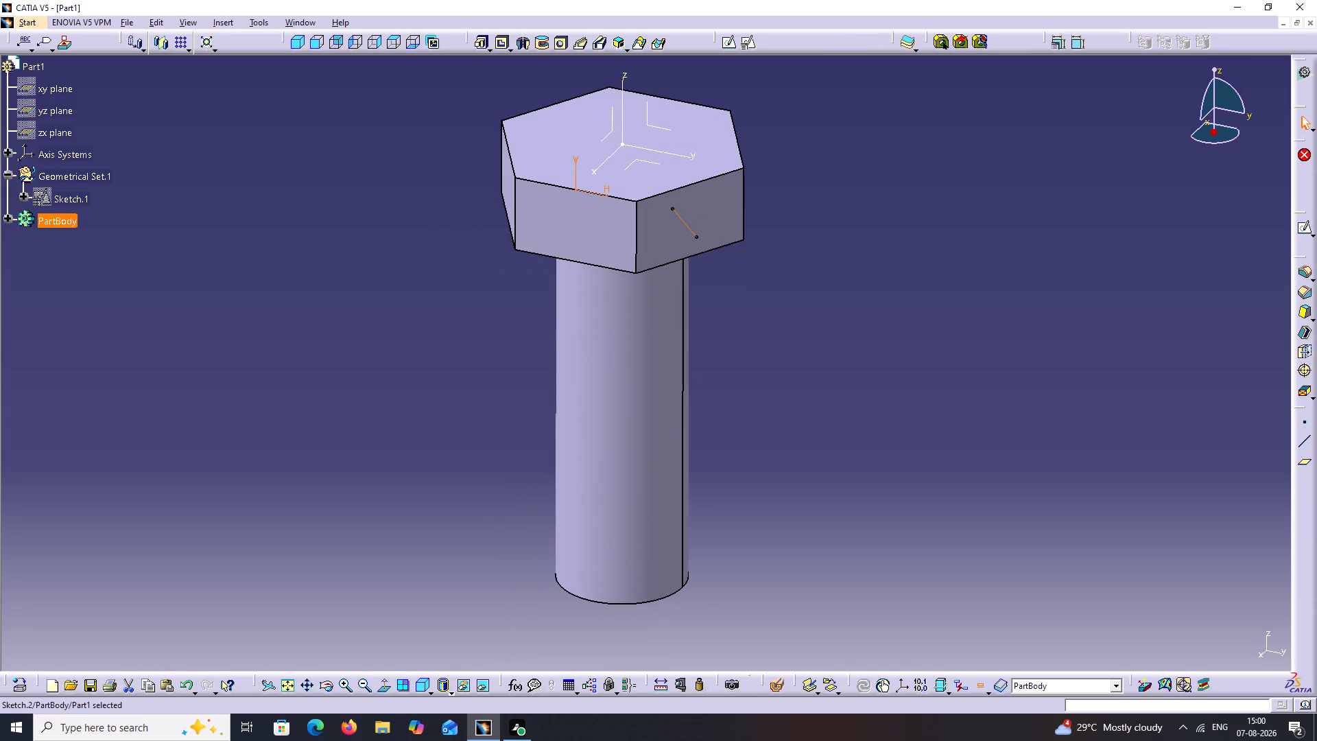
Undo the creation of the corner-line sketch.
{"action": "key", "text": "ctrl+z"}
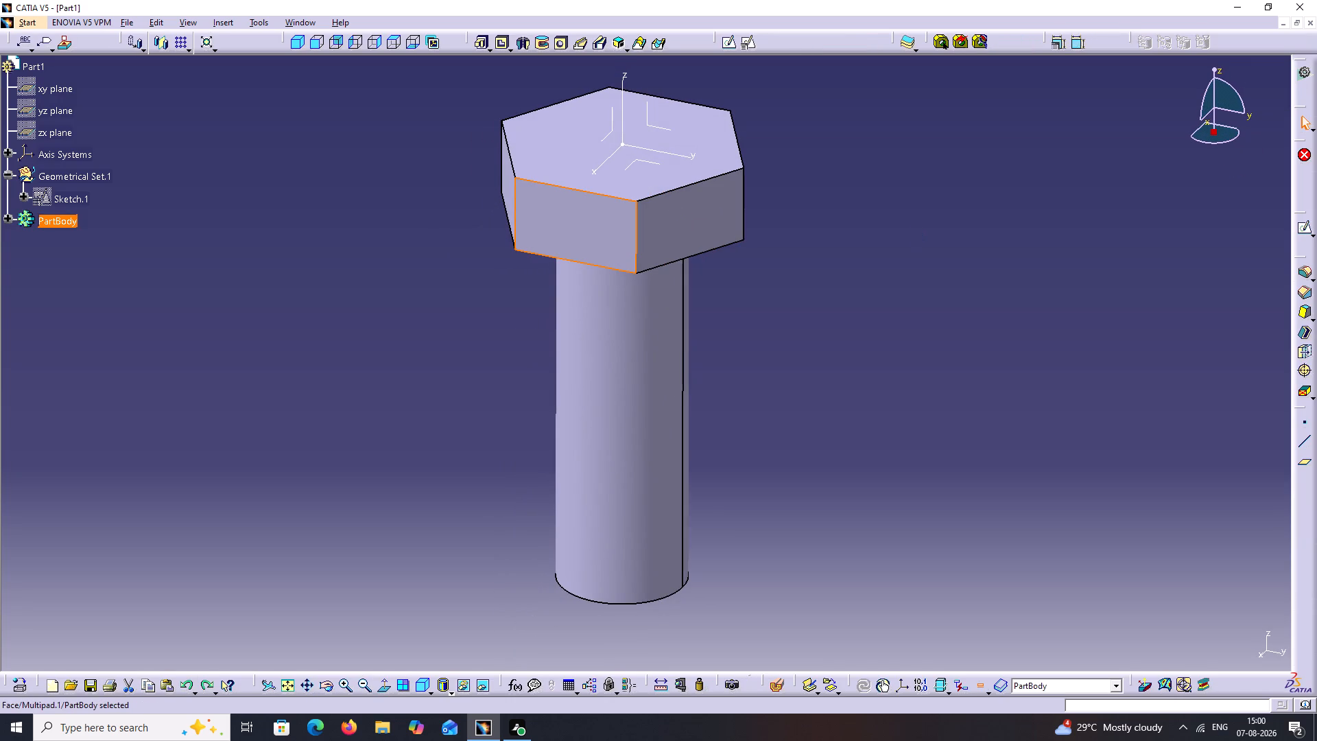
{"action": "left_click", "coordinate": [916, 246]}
Start a sketch on the adjacent hexagon side face and draw a diagonal line about 11 mm long across that face's upper corner.
{"action": "left_click", "coordinate": [604, 232]}
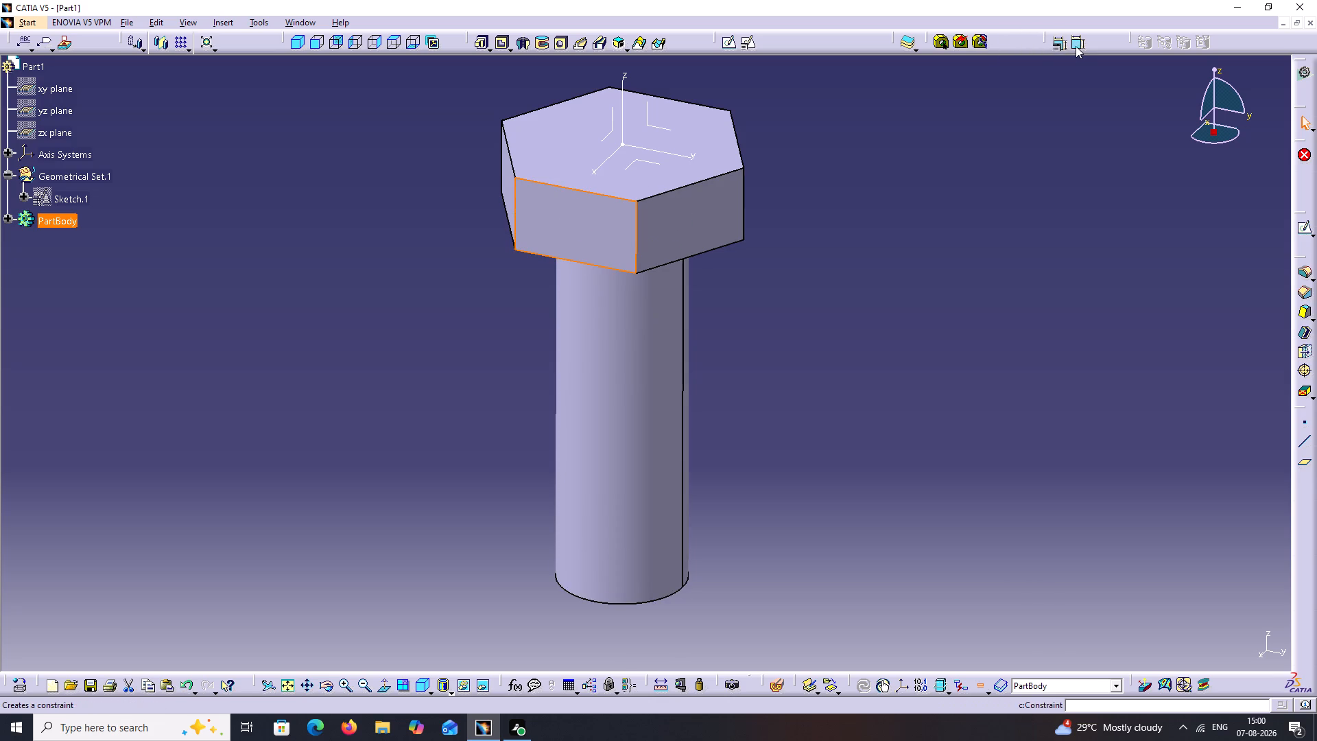
{"action": "left_click", "coordinate": [672, 225]}
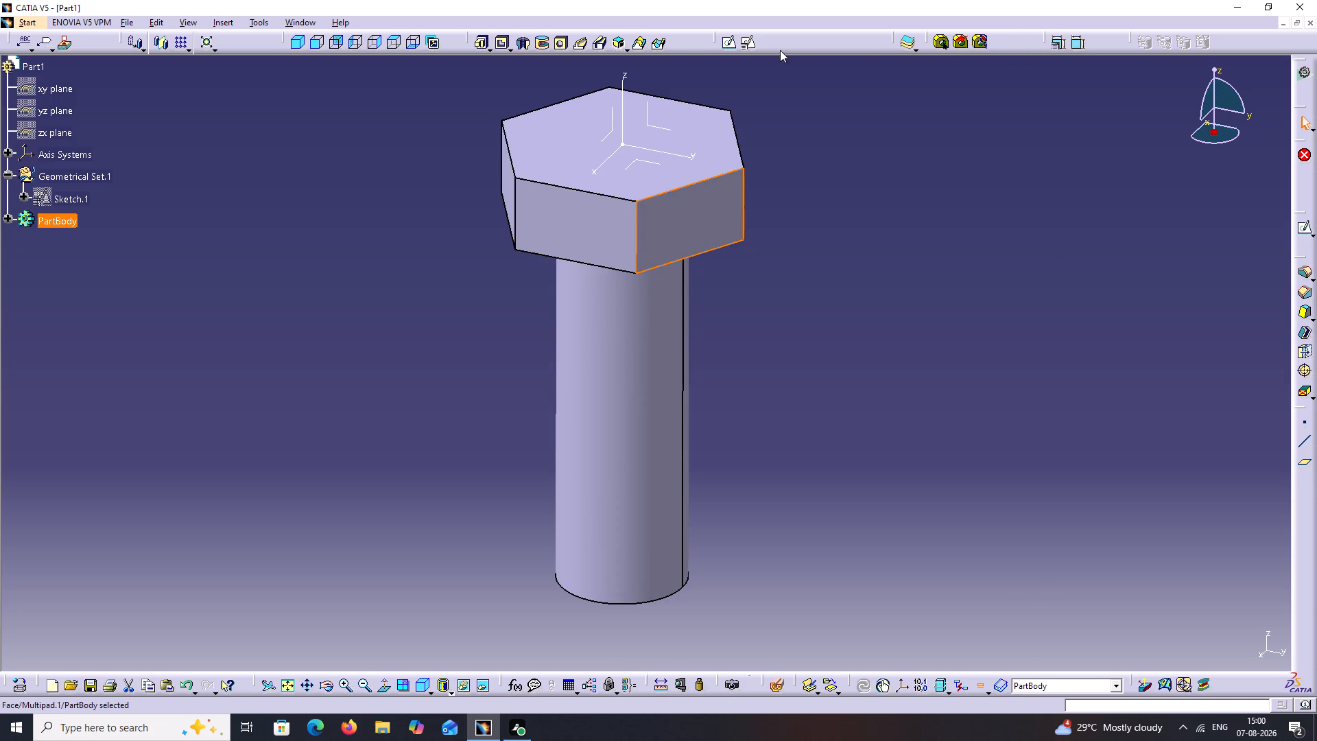
{"action": "left_click", "coordinate": [722, 43]}
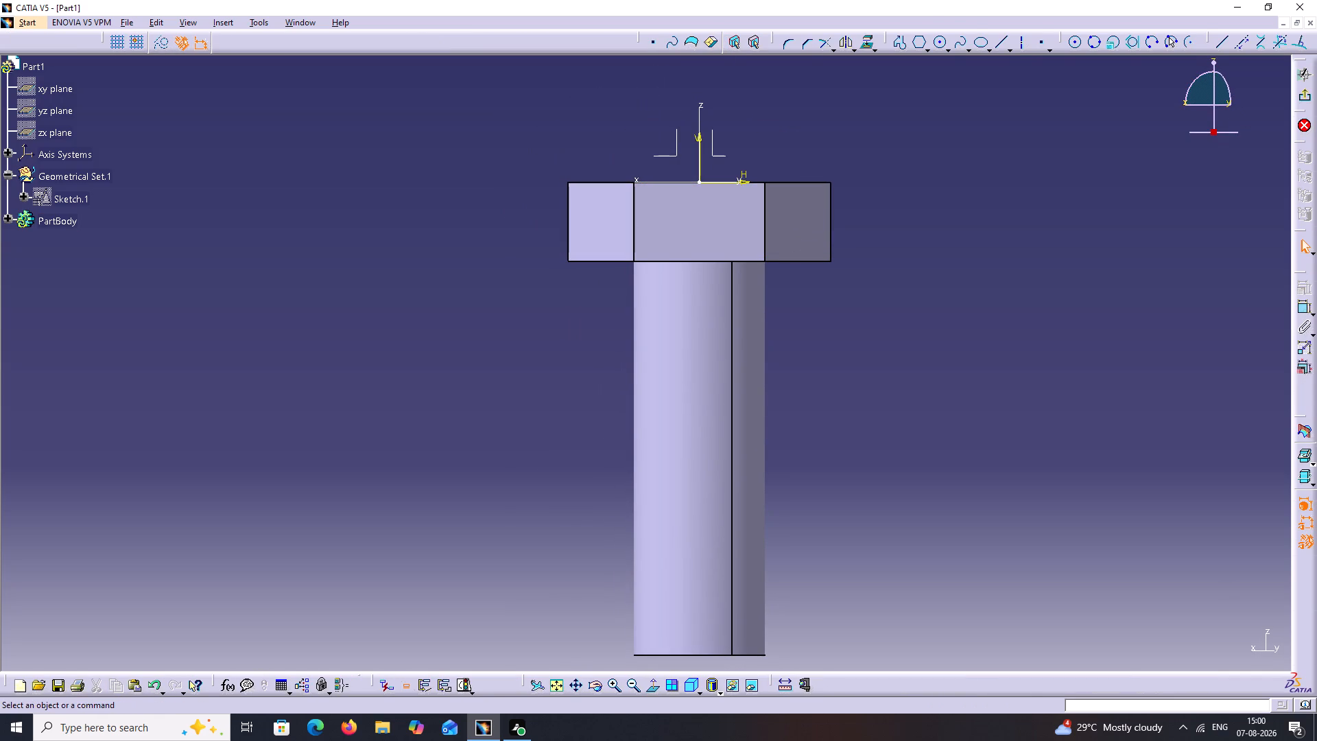
{"action": "left_click", "coordinate": [999, 43]}
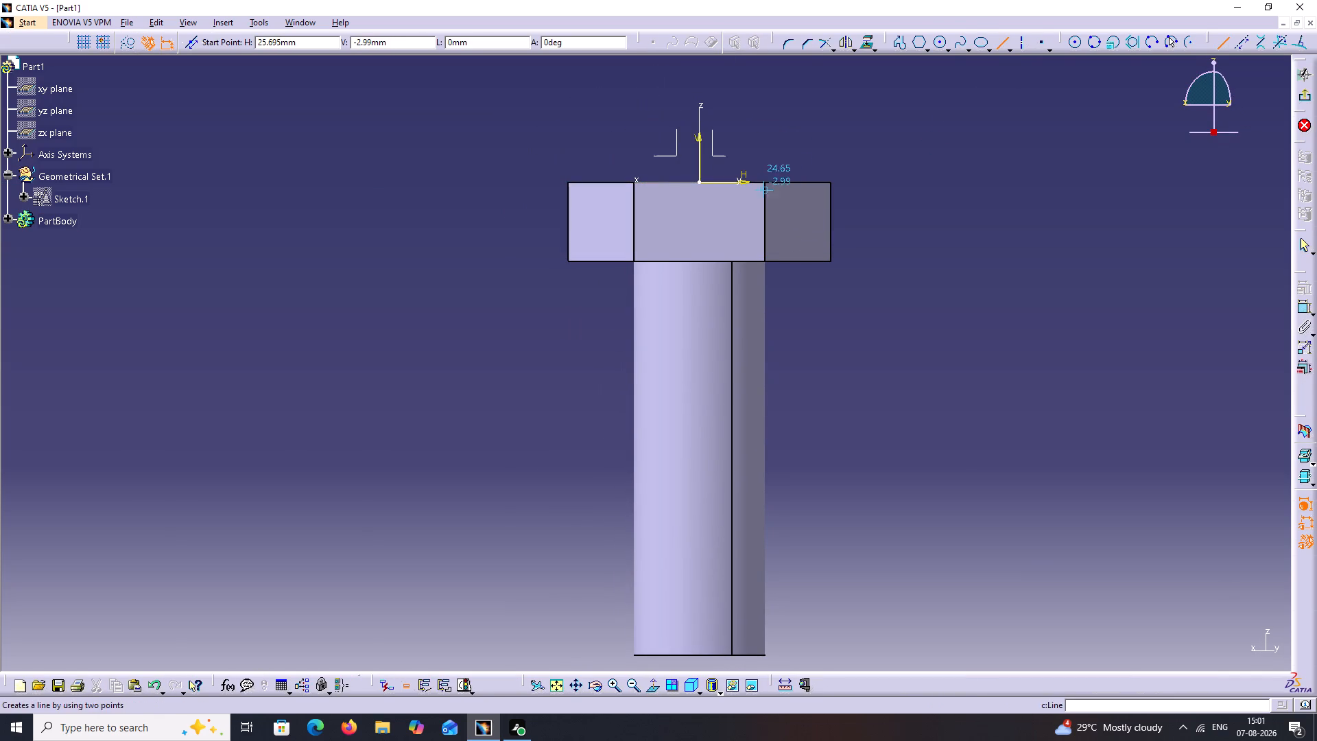
{"action": "left_click", "coordinate": [752, 182]}
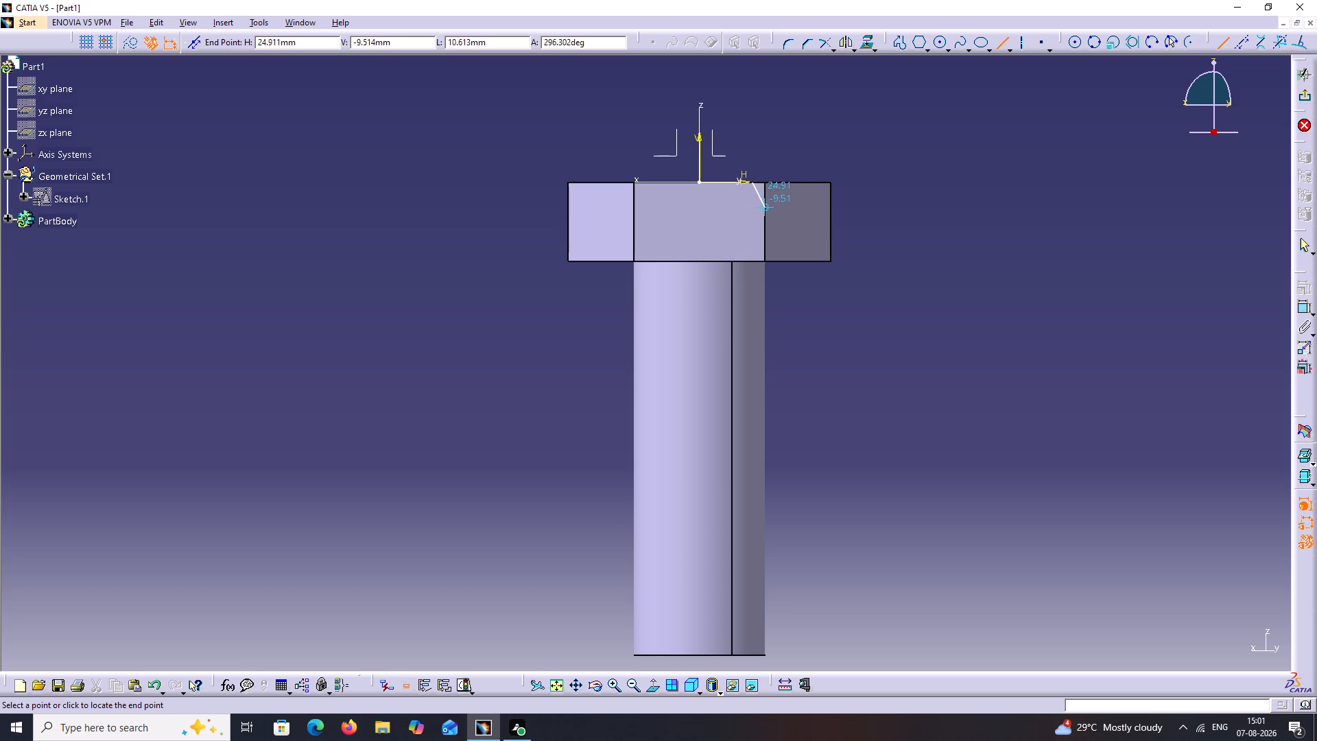
{"action": "left_click", "coordinate": [764, 210]}
{"action": "left_click", "coordinate": [940, 198]}
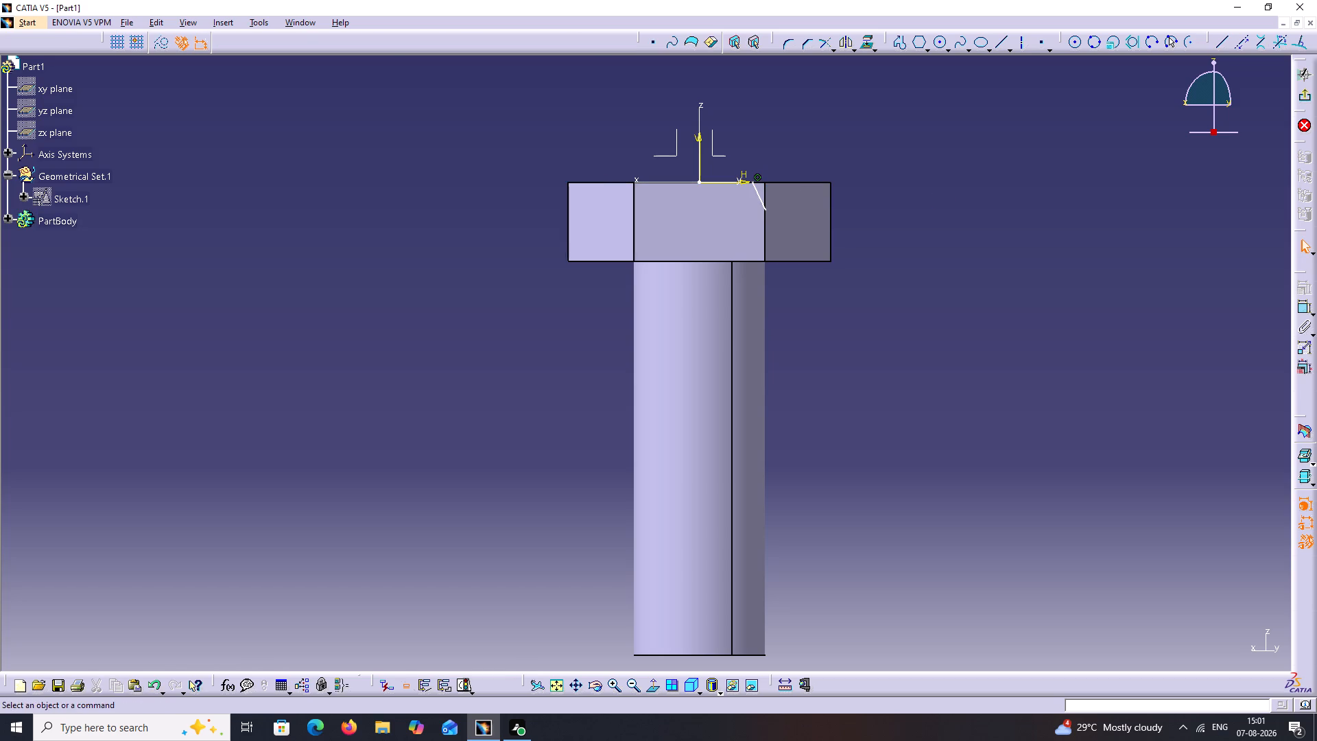
Make the diagonal line's lower endpoint coincident with the vertical edge of the sketched hexagon face.
{"action": "left_click", "coordinate": [765, 208]}
{"action": "left_click", "coordinate": [765, 220], "text": "ctrl"}
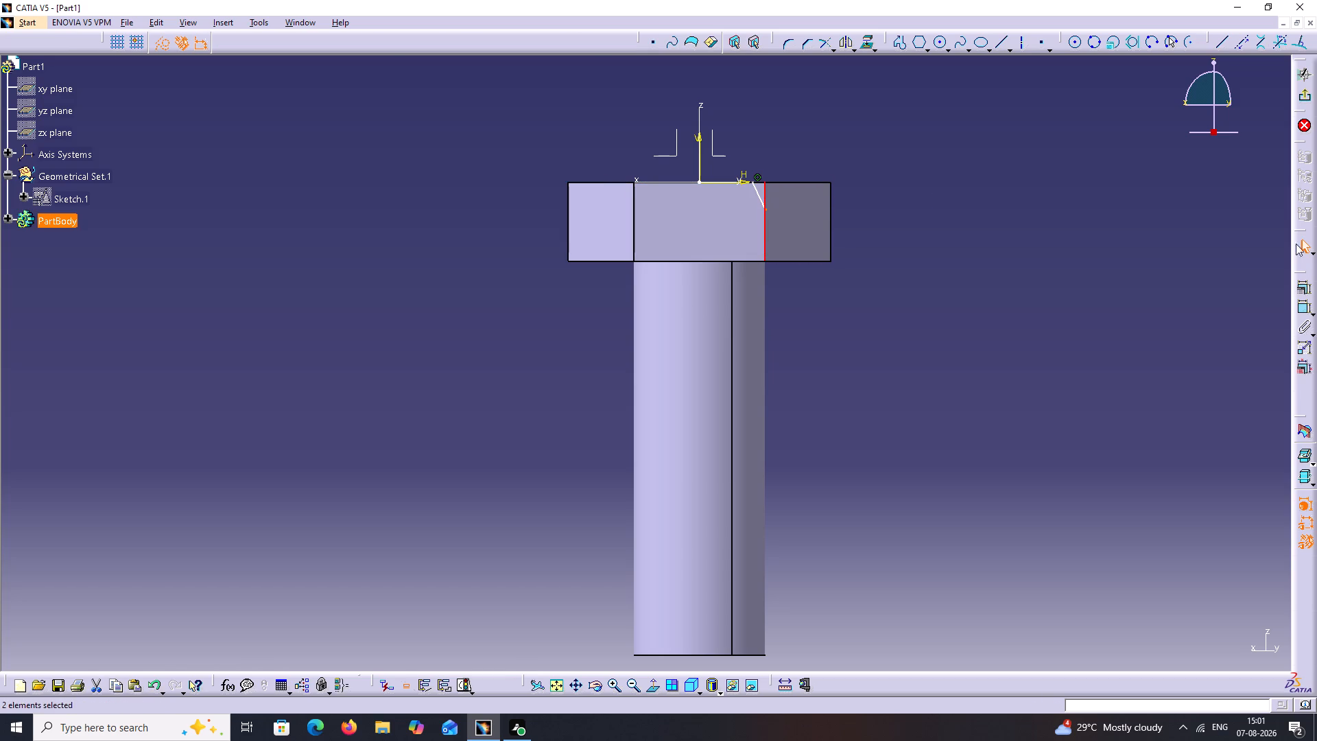
{"action": "left_click", "coordinate": [1304, 284]}
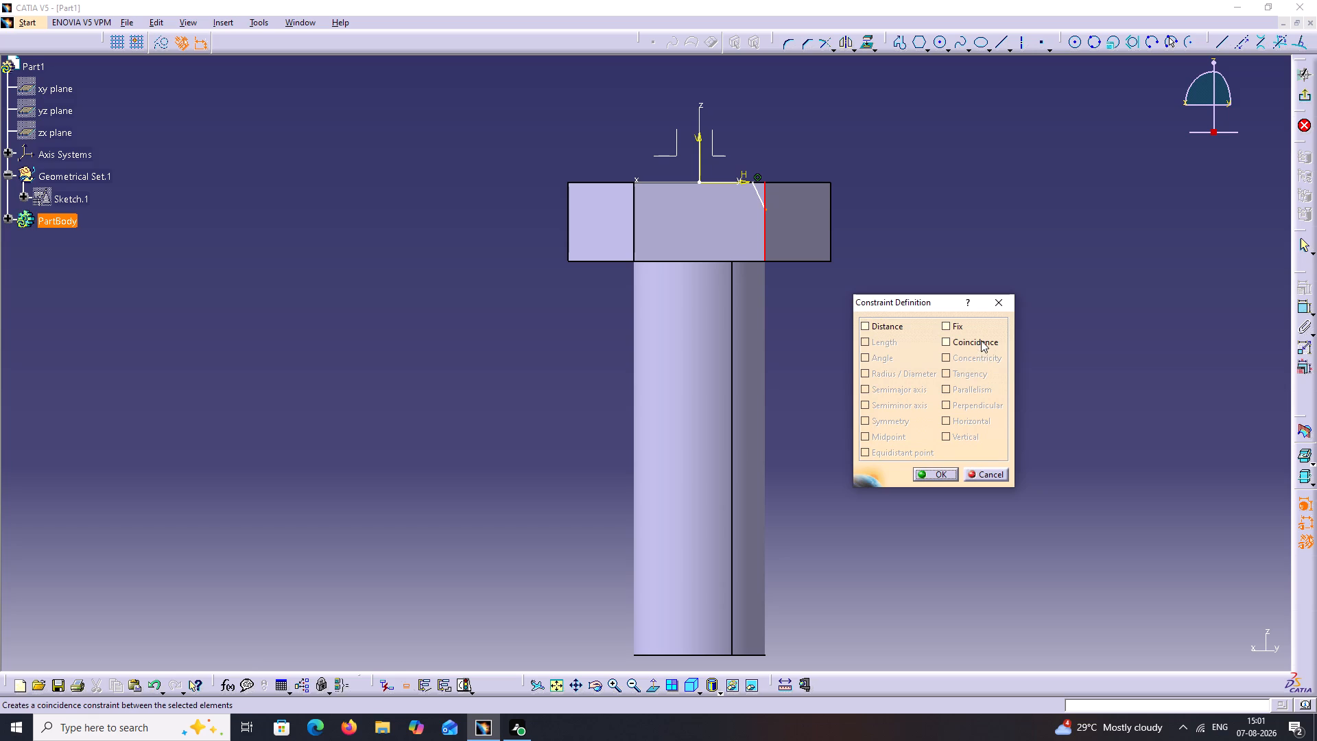
{"action": "left_click", "coordinate": [981, 340]}
{"action": "left_click", "coordinate": [951, 469]}
{"action": "left_click", "coordinate": [1088, 255]}
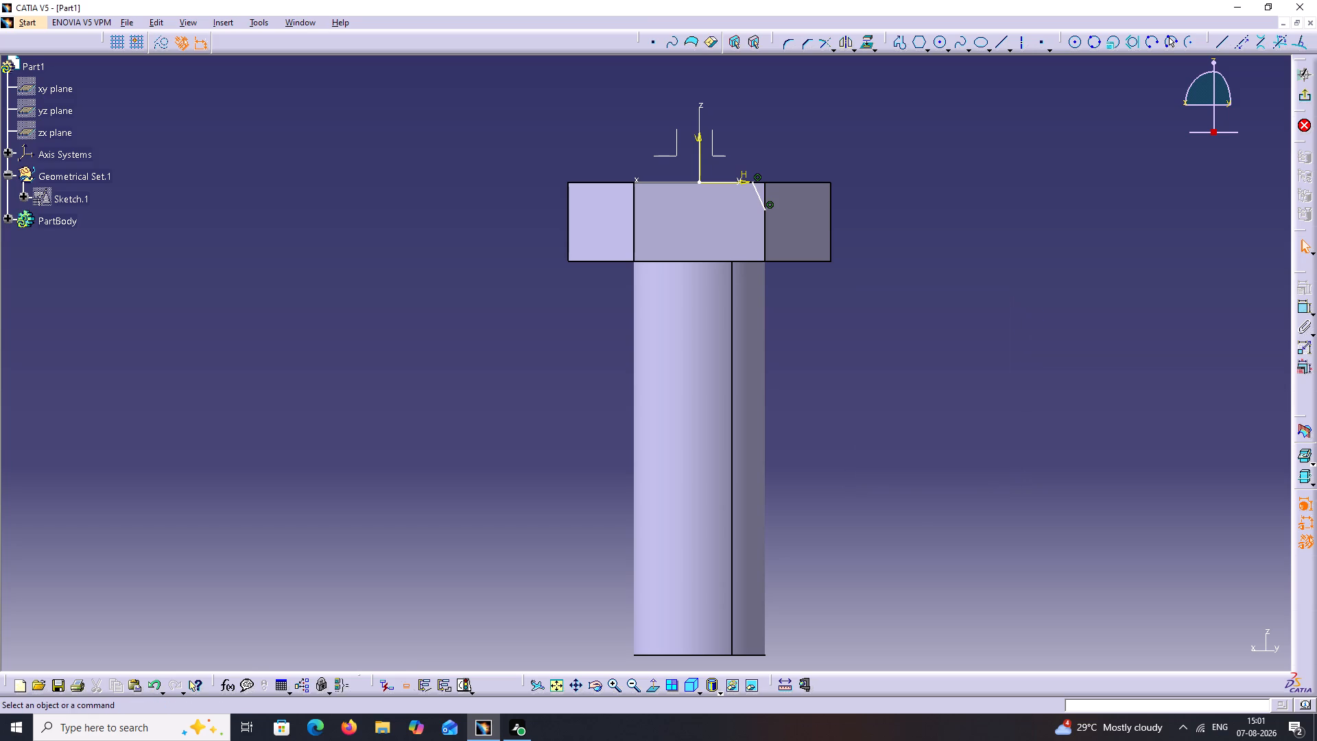
Constrain the diagonal line's upper endpoint to a 10 mm horizontal offset from the face's upper corner.
{"action": "double_click", "coordinate": [1304, 309]}
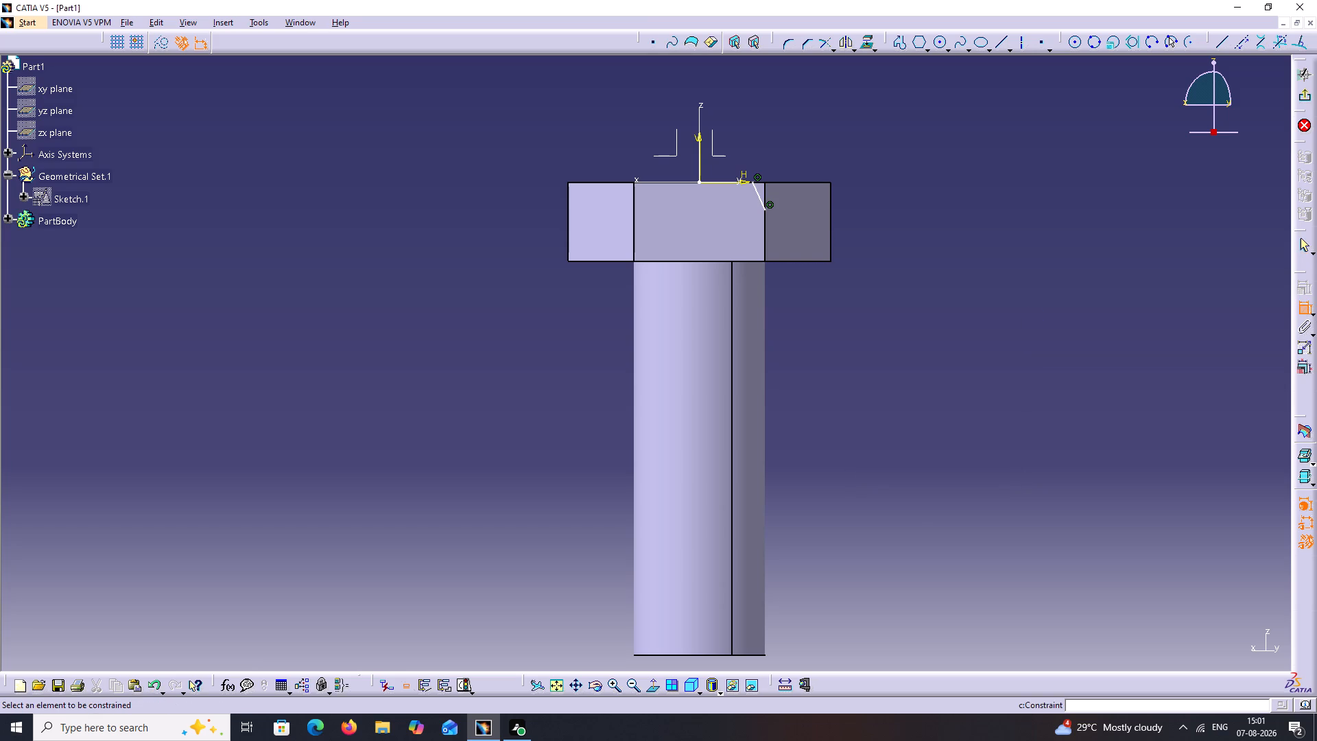
{"action": "left_click", "coordinate": [752, 181]}
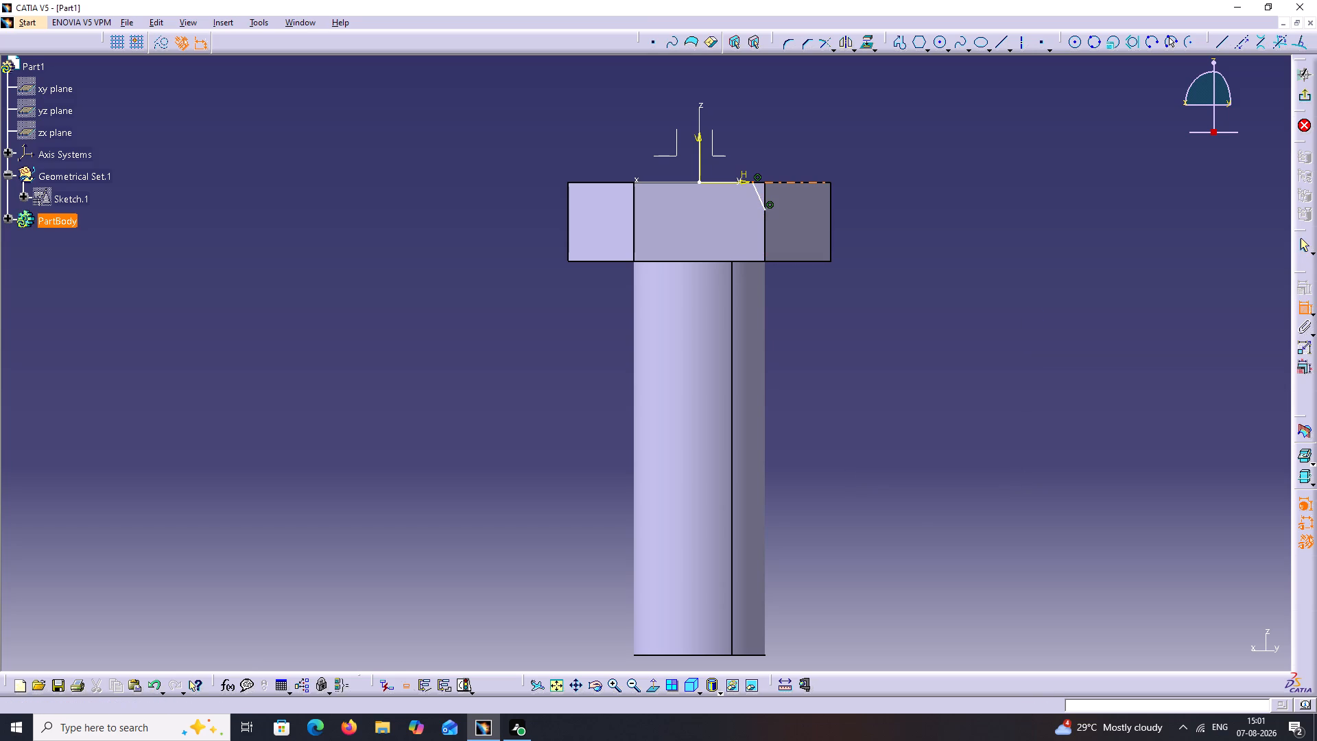
{"action": "left_click", "coordinate": [765, 182]}
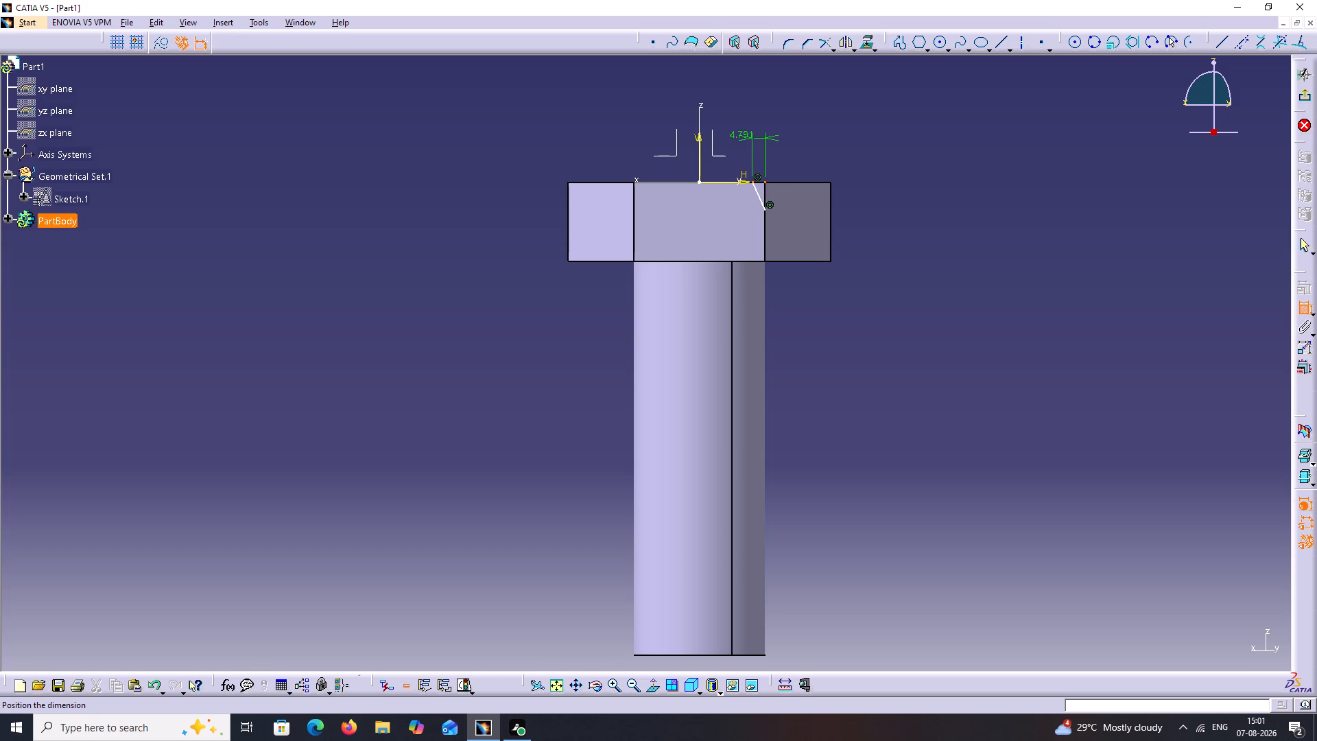
{"action": "left_click", "coordinate": [742, 137]}
{"action": "double_click", "coordinate": [742, 133]}
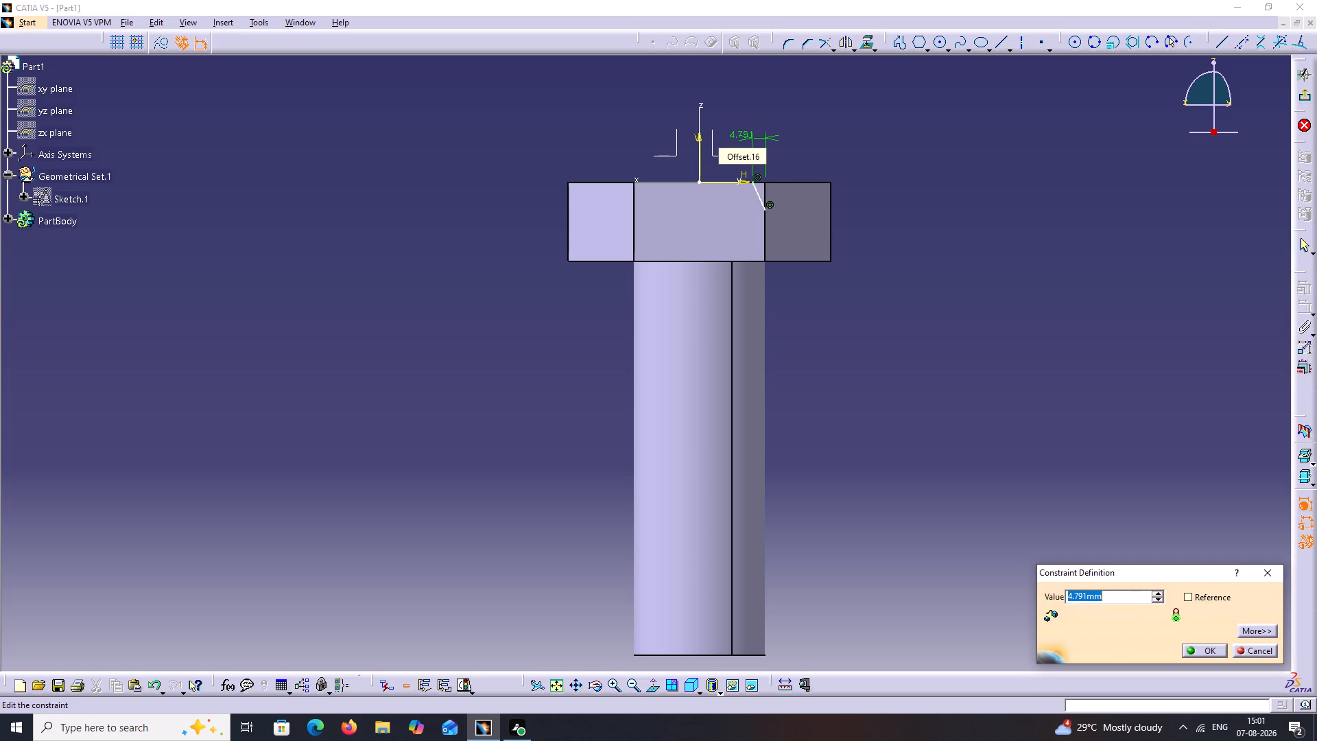
{"action": "type", "text": "10"}
{"action": "key", "text": "Return"}
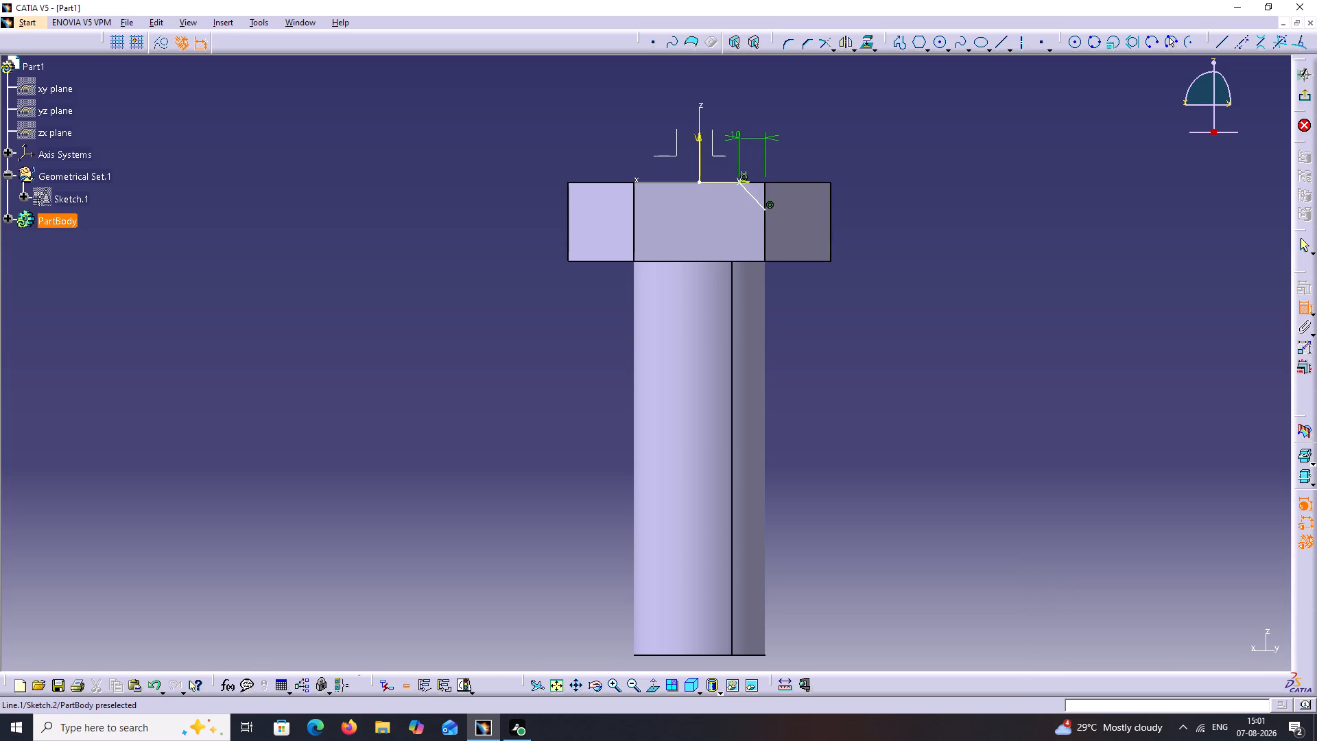
Constrain the diagonal line's lower endpoint 10 mm below the face's upper corner and exit the sketch.
{"action": "left_click", "coordinate": [765, 207]}
{"action": "left_click", "coordinate": [764, 182]}
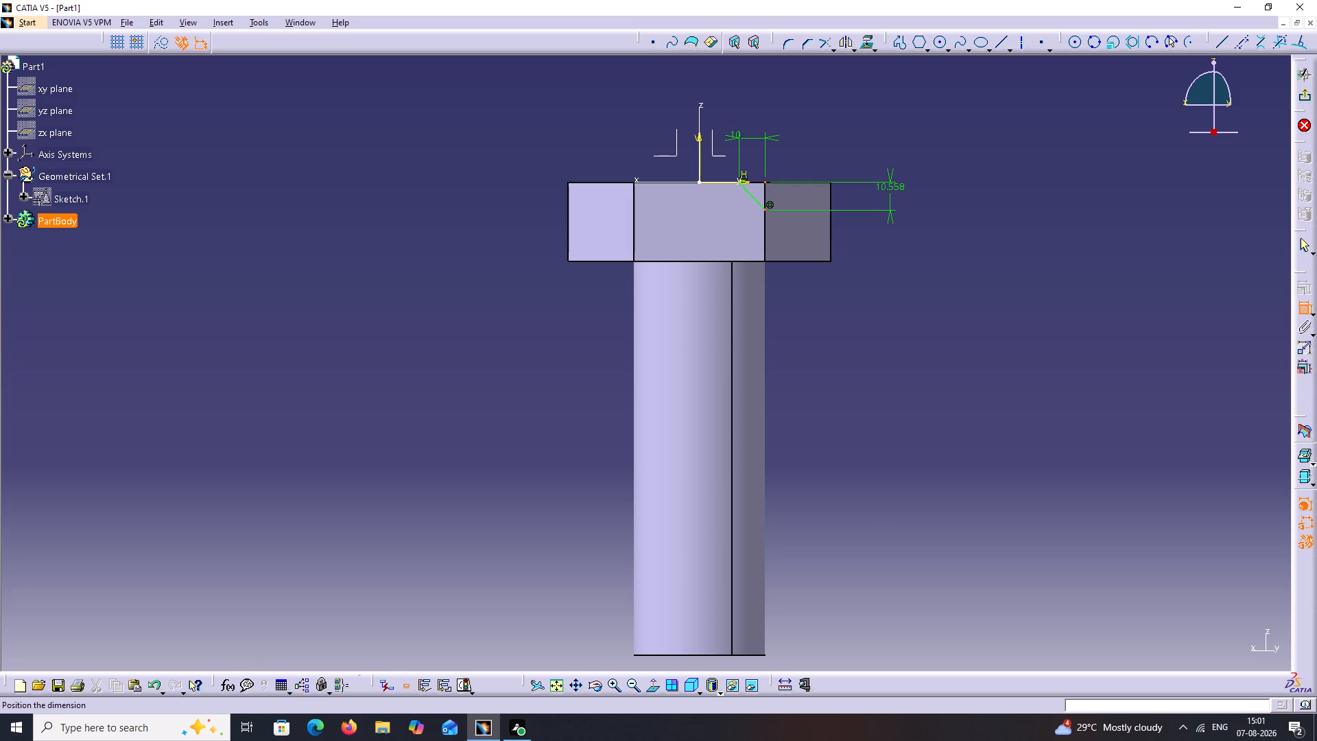
{"action": "left_click", "coordinate": [899, 202]}
{"action": "double_click", "coordinate": [901, 197]}
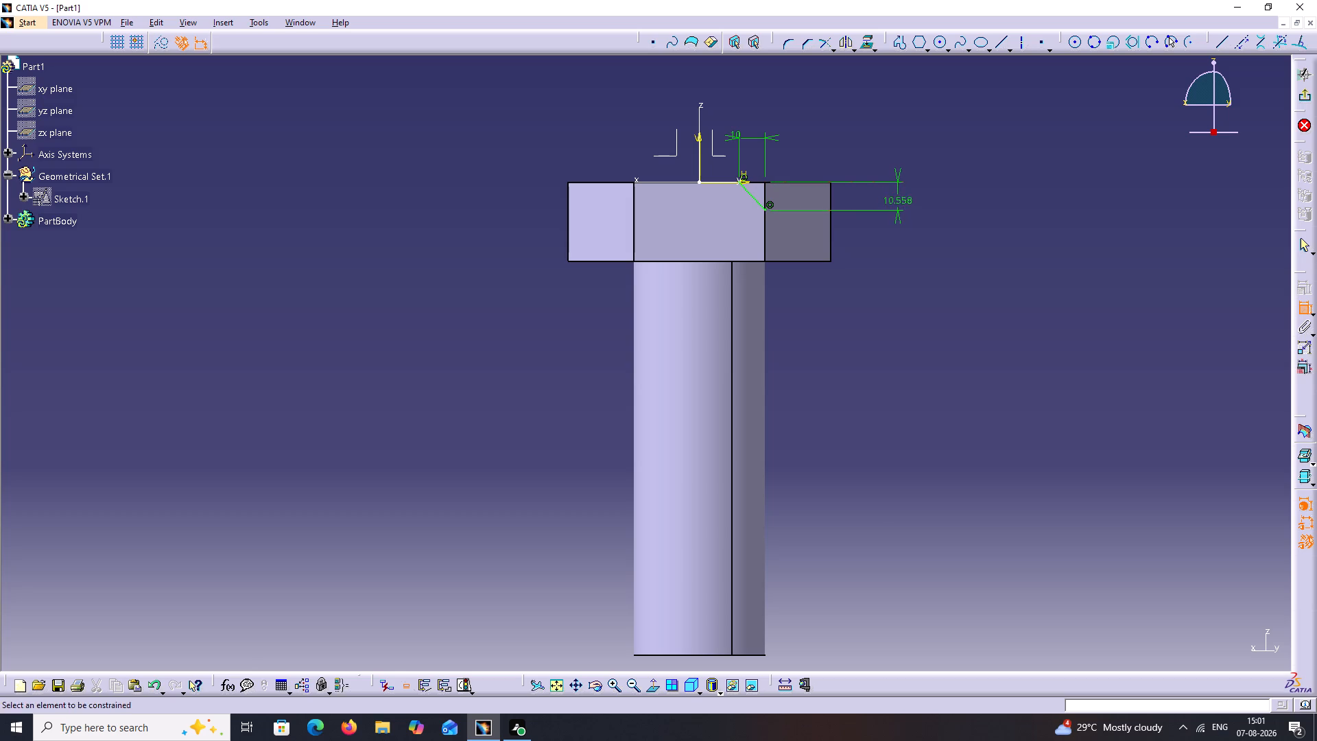
{"action": "type", "text": "10"}
{"action": "key", "text": "Return"}
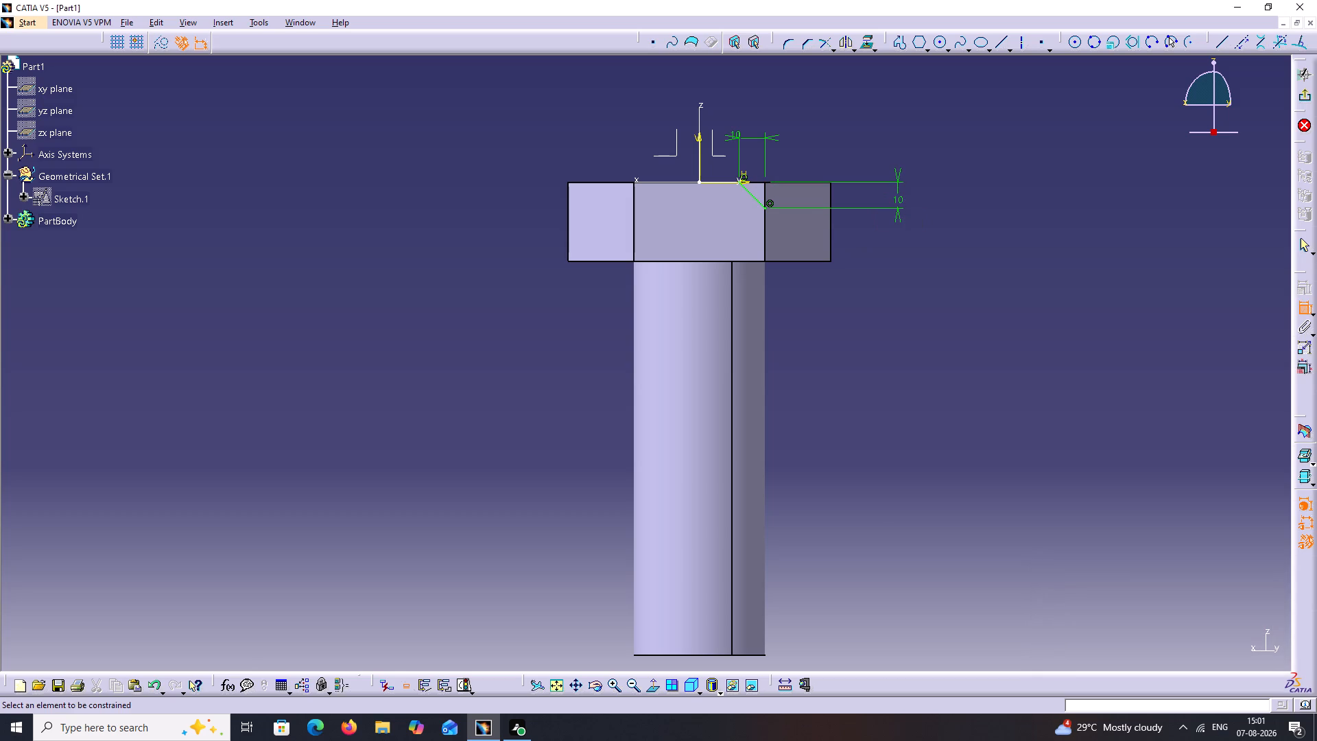
{"action": "left_click", "coordinate": [1016, 279]}
{"action": "left_click", "coordinate": [1305, 97]}
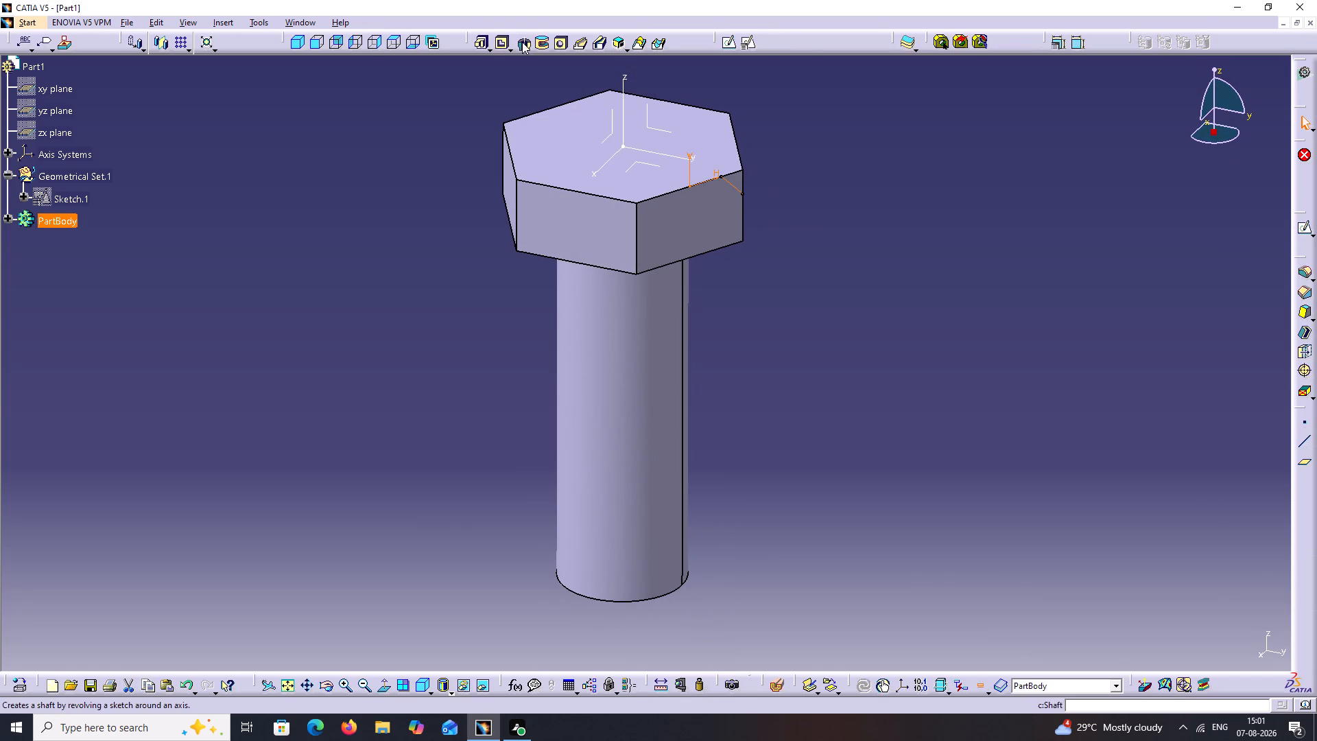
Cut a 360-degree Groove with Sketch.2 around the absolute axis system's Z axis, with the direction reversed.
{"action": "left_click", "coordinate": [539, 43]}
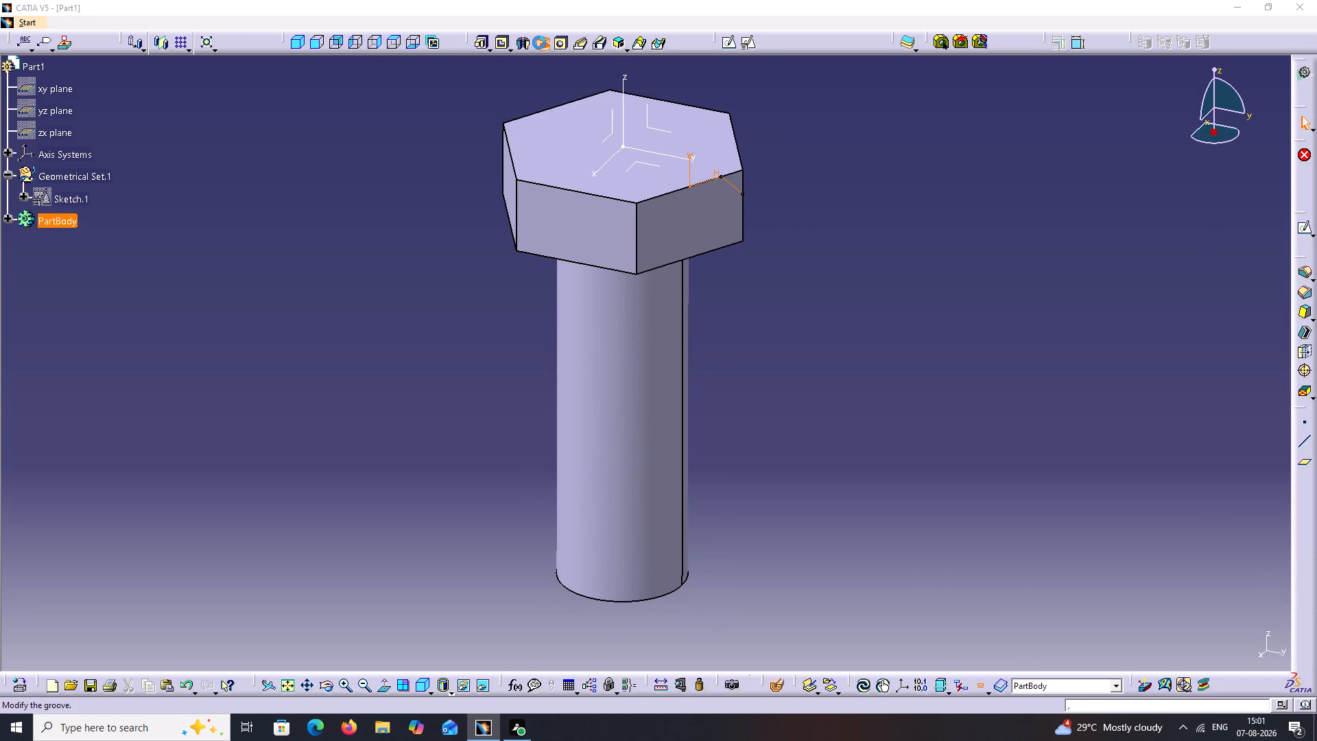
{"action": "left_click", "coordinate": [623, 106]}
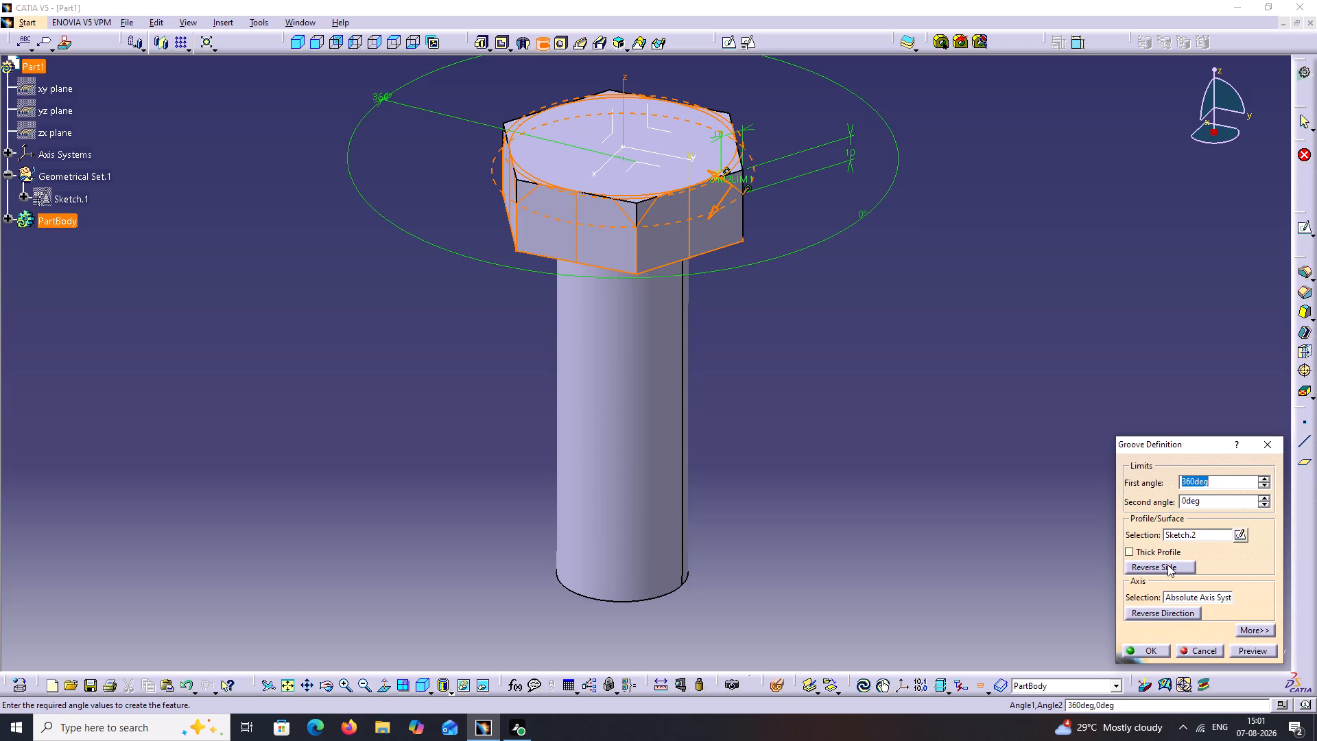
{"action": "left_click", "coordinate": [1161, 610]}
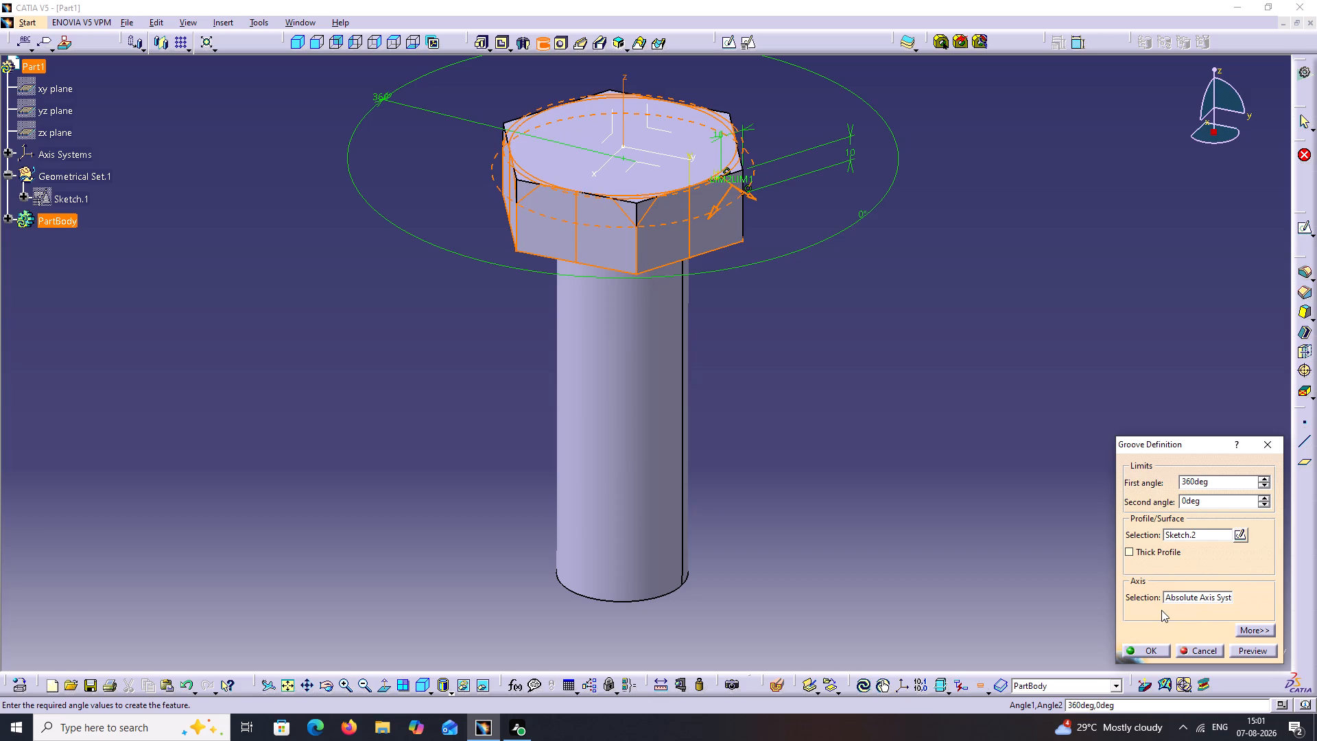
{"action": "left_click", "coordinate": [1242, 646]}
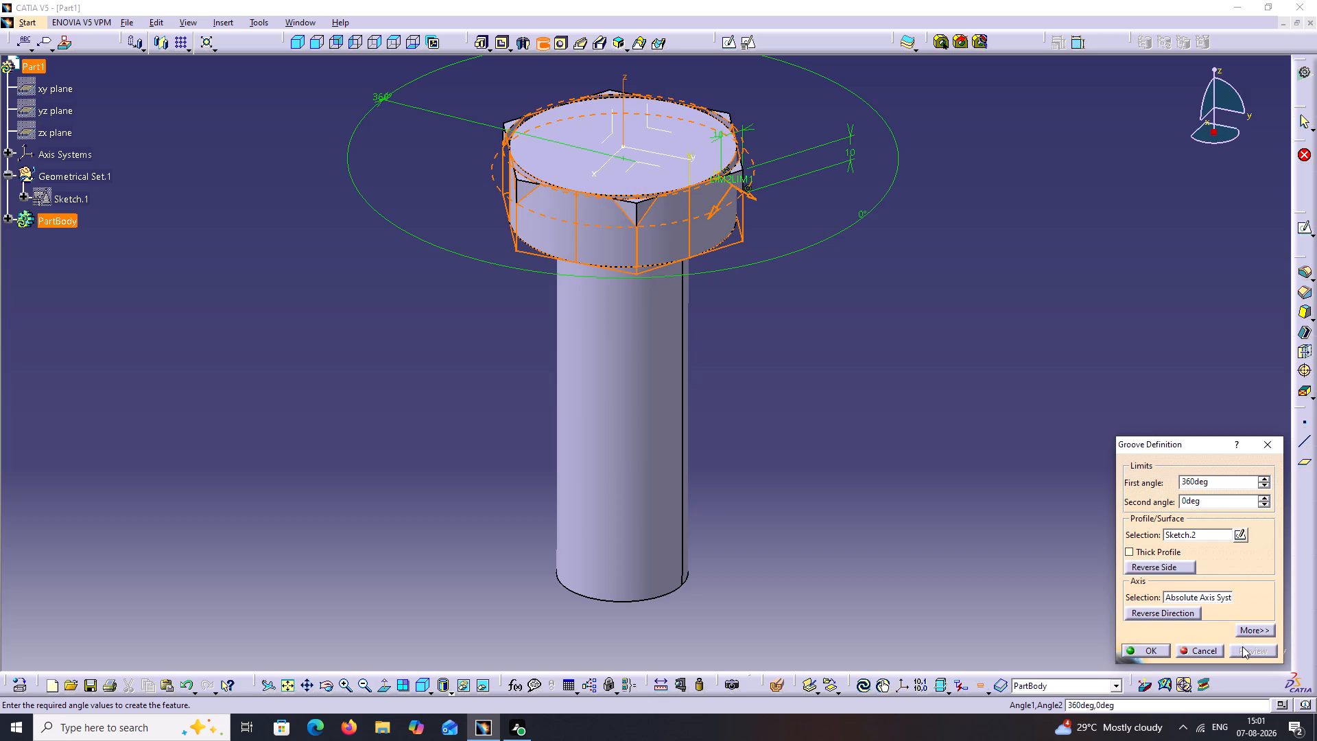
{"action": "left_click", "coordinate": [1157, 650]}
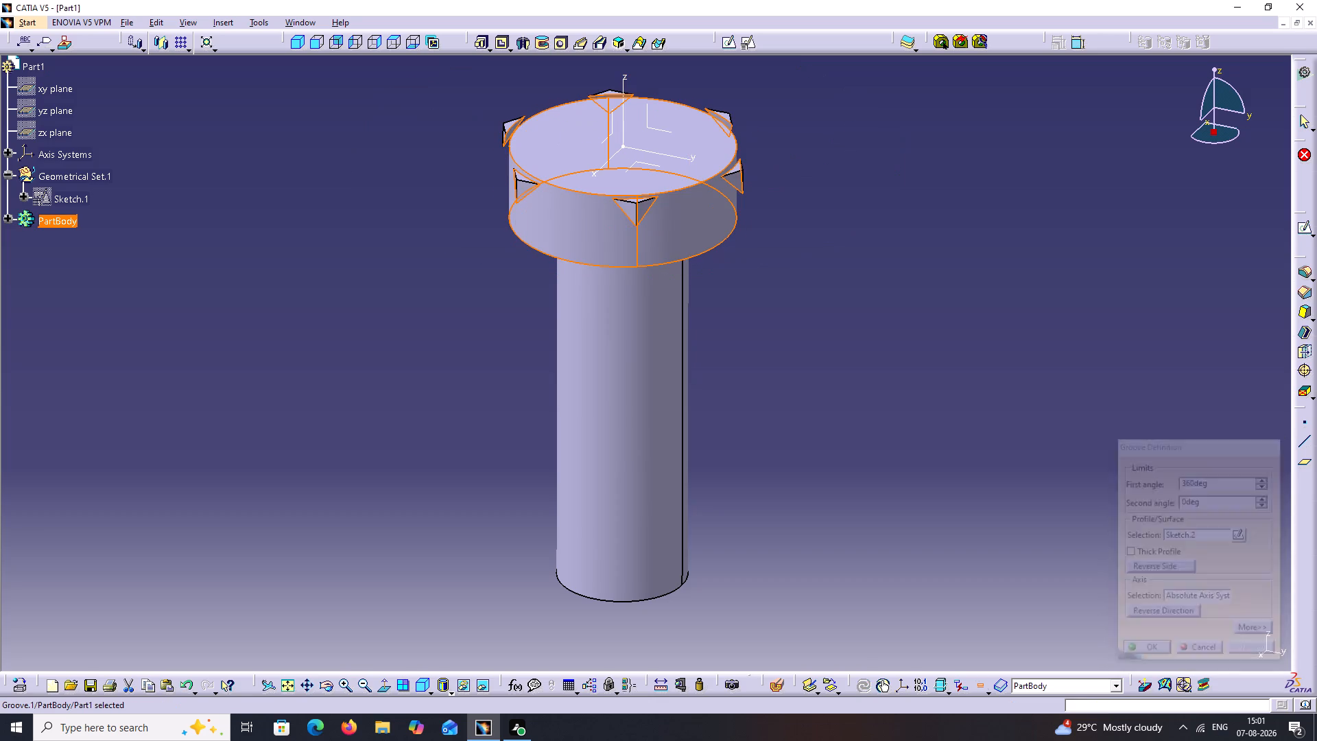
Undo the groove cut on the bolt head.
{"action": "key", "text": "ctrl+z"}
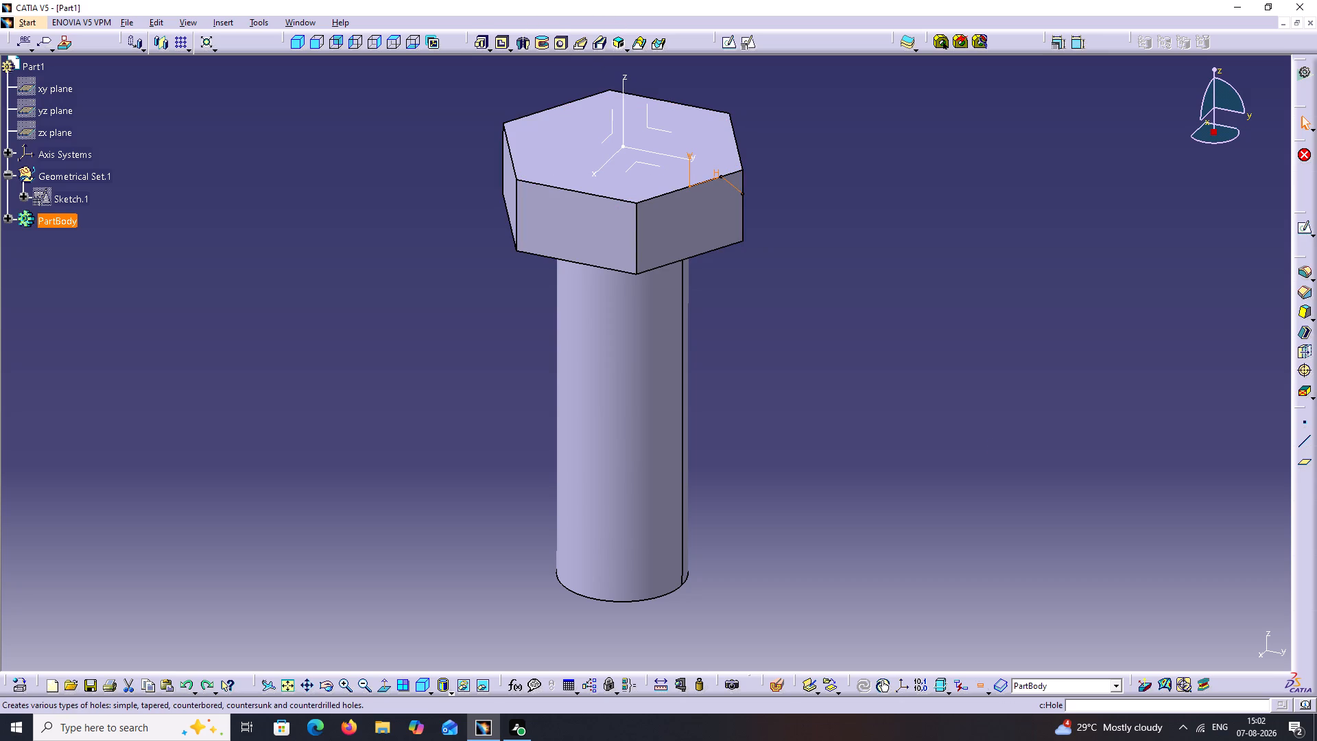
Reopen the corner-line sketch, draw a vertical axis about 37 mm long upward from its origin, and exit the sketch.
{"action": "double_click", "coordinate": [728, 185]}
{"action": "left_click", "coordinate": [917, 275]}
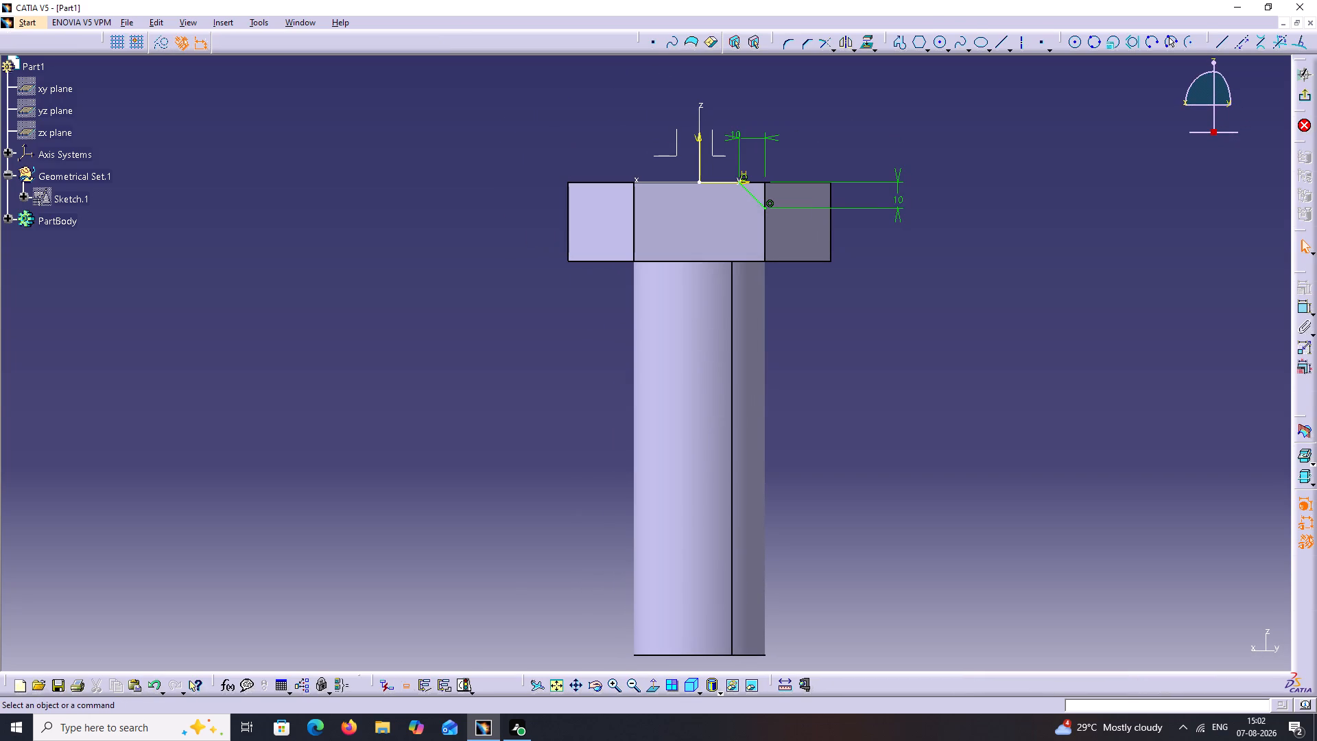
{"action": "left_click", "coordinate": [1023, 47]}
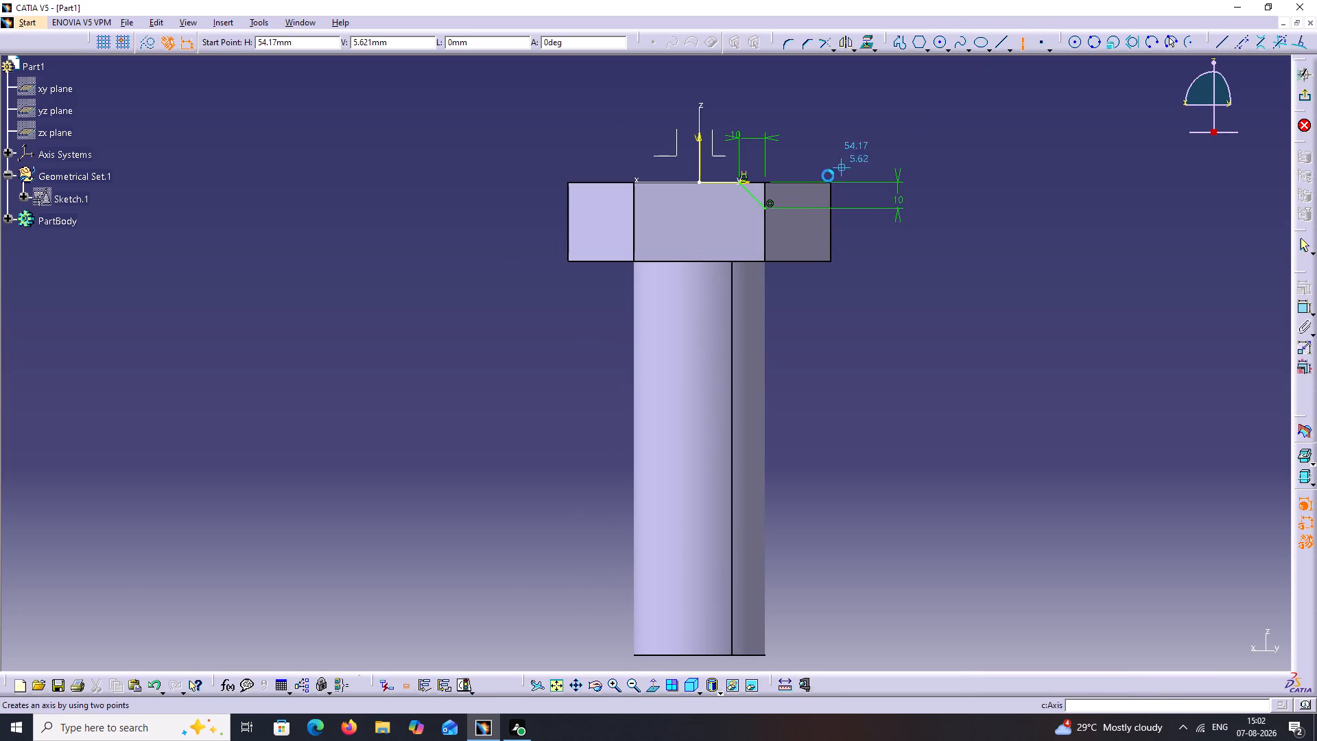
{"action": "left_click", "coordinate": [698, 181]}
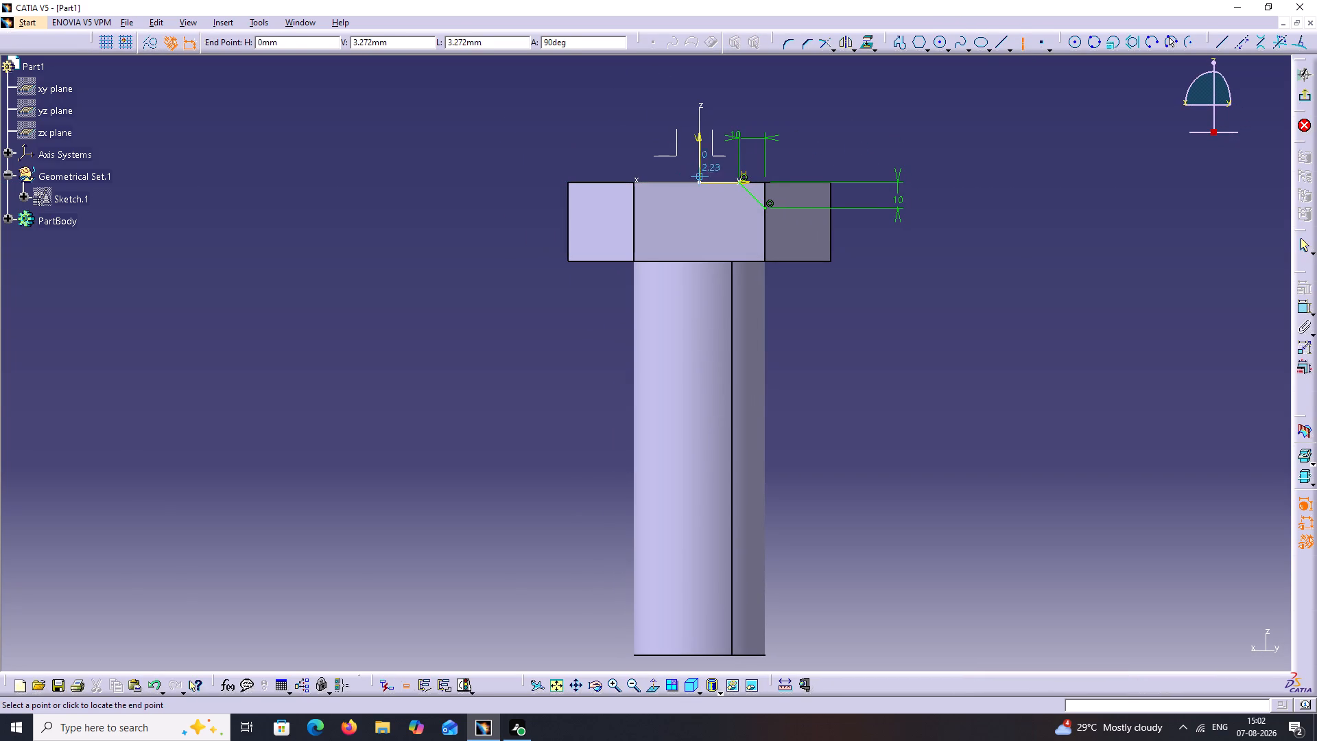
{"action": "left_click", "coordinate": [700, 85]}
{"action": "left_click", "coordinate": [923, 137]}
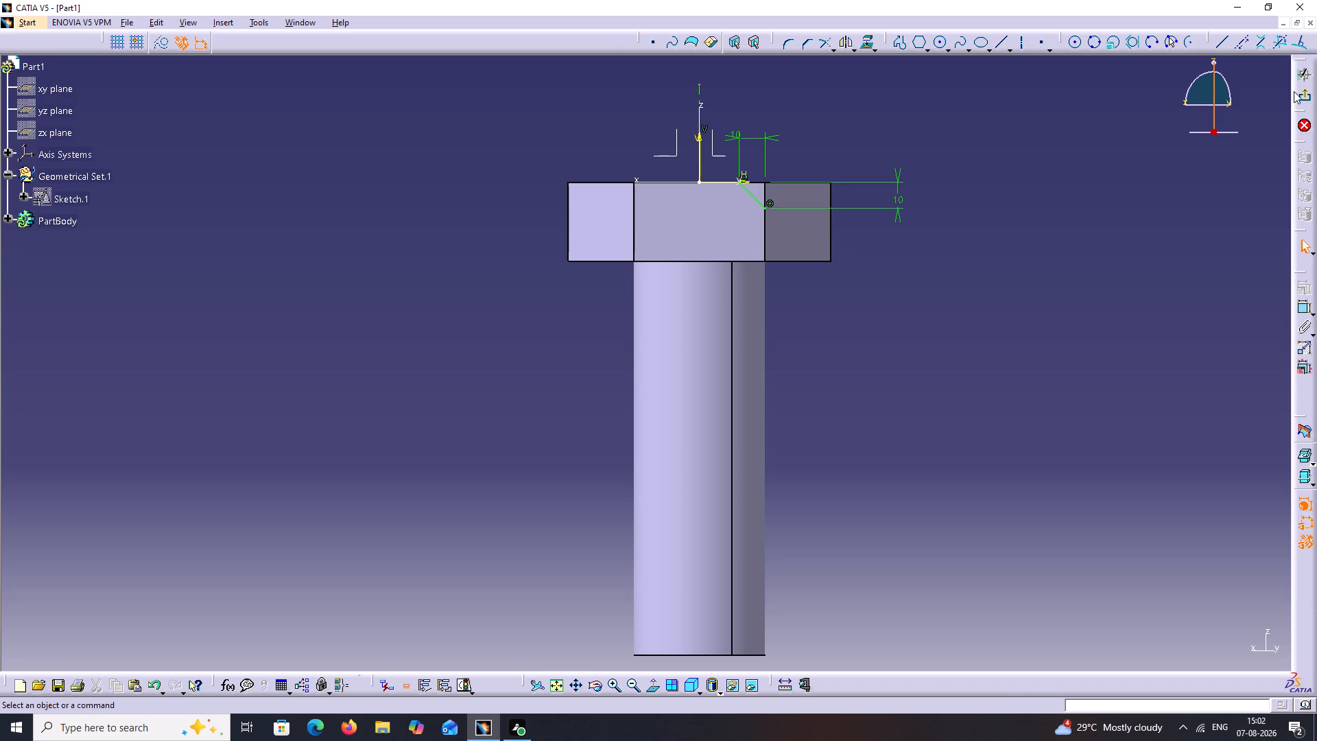
{"action": "left_click", "coordinate": [1306, 92]}
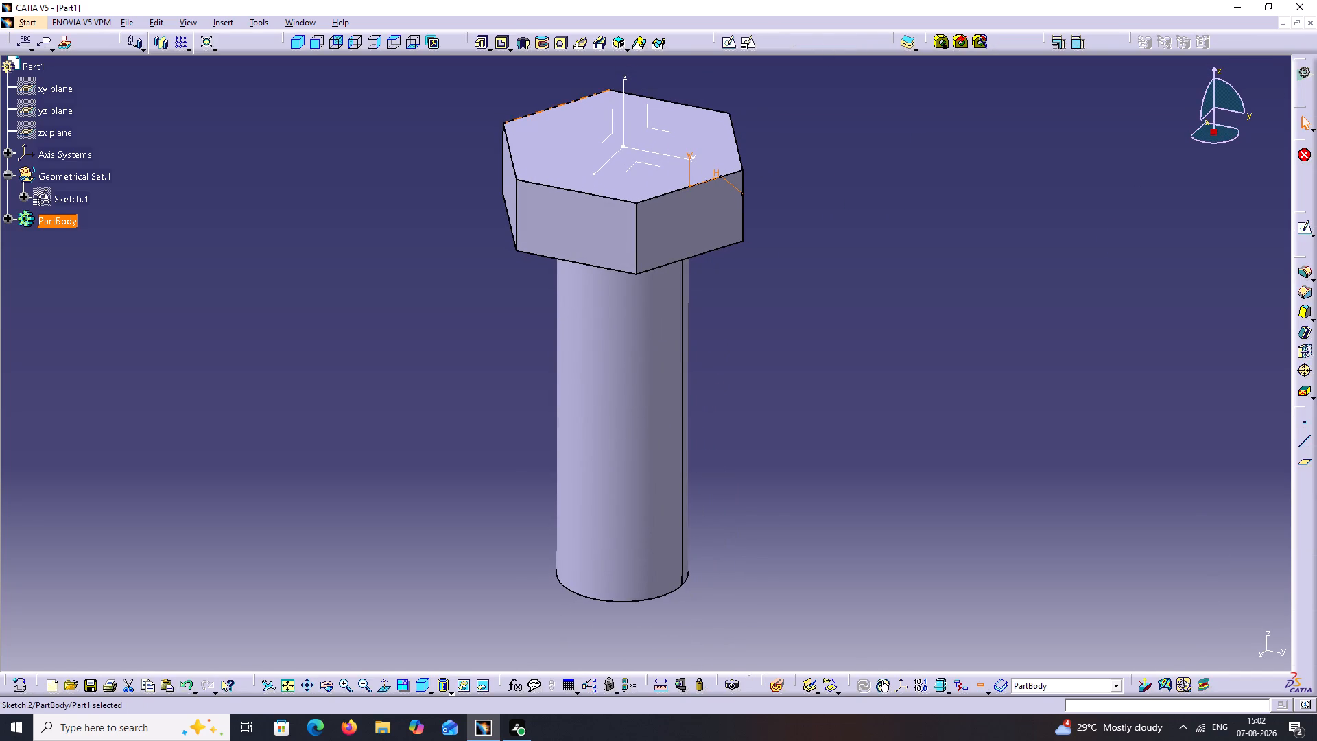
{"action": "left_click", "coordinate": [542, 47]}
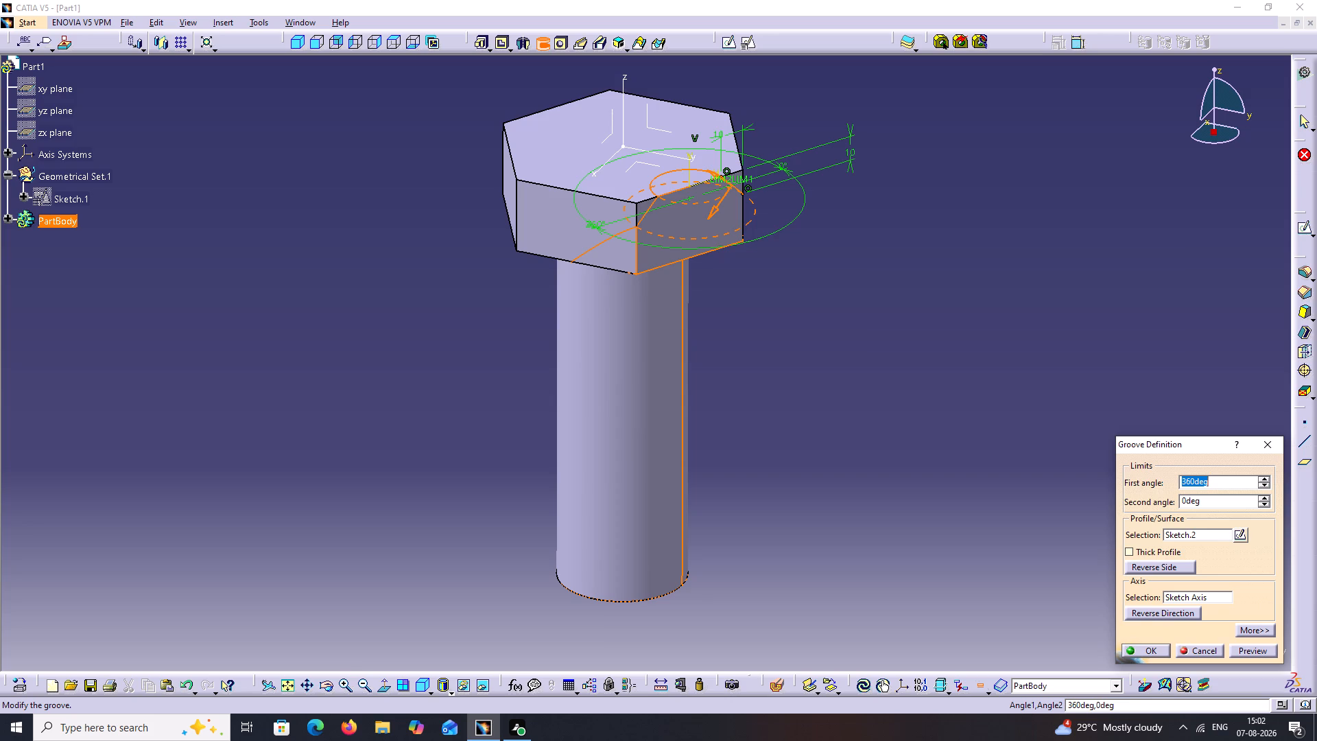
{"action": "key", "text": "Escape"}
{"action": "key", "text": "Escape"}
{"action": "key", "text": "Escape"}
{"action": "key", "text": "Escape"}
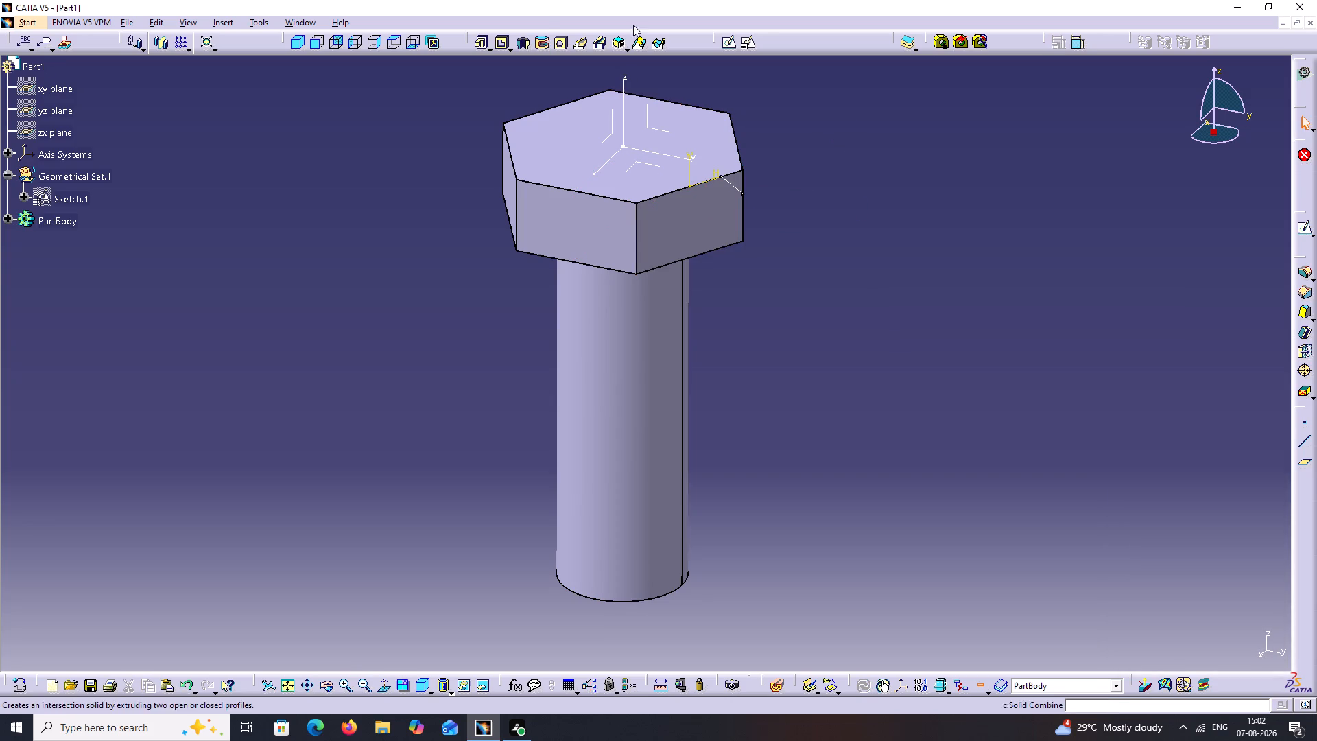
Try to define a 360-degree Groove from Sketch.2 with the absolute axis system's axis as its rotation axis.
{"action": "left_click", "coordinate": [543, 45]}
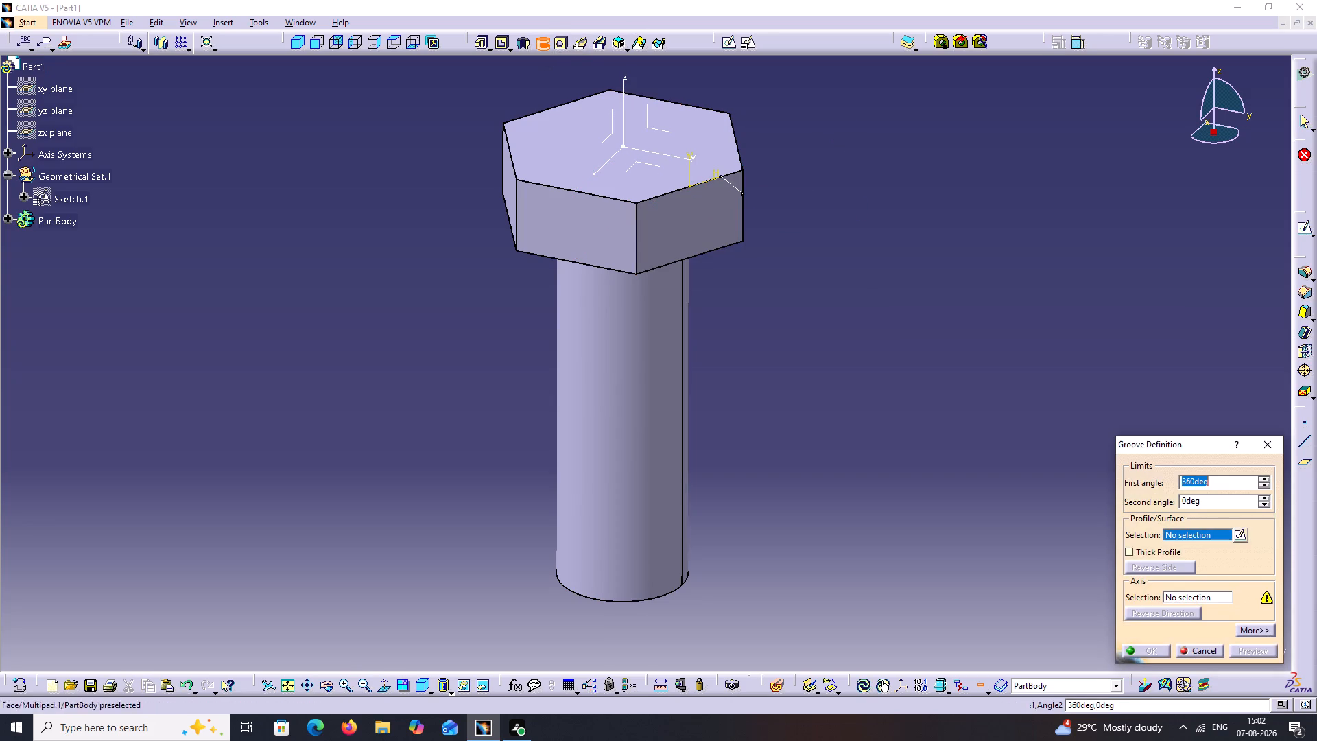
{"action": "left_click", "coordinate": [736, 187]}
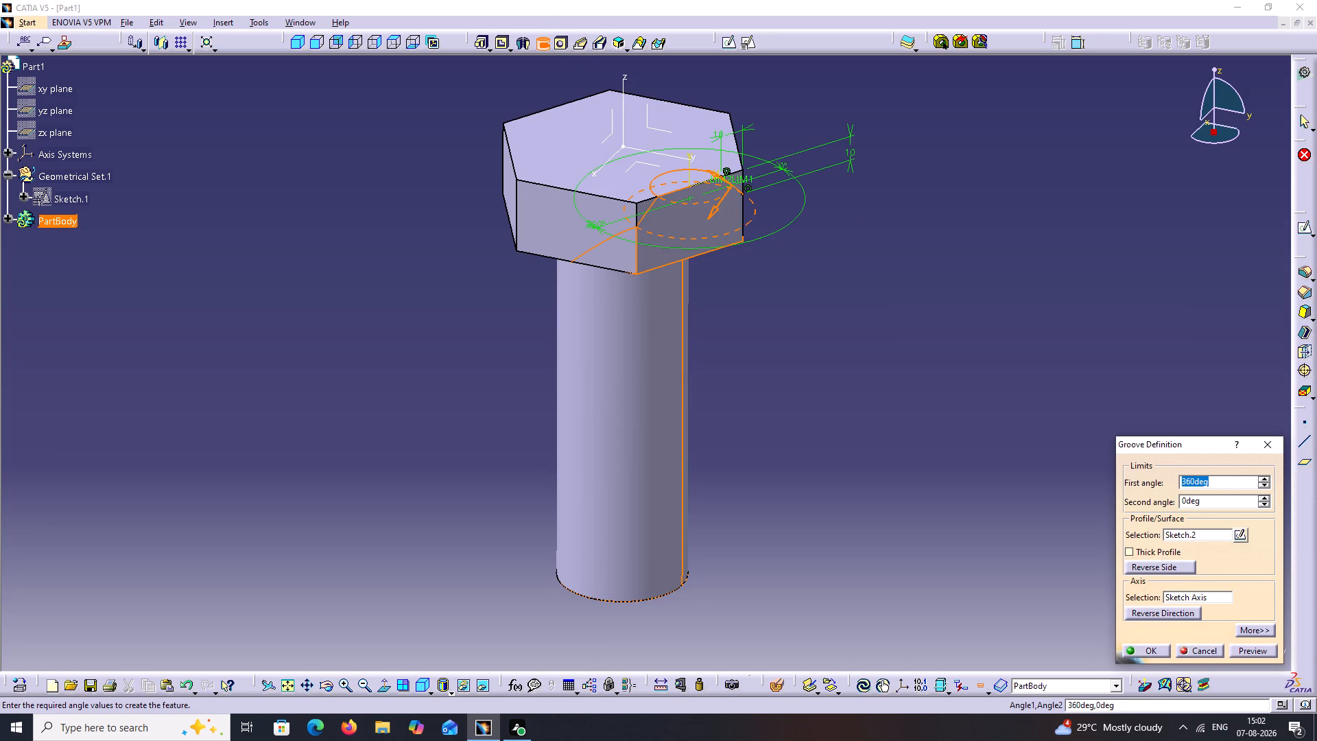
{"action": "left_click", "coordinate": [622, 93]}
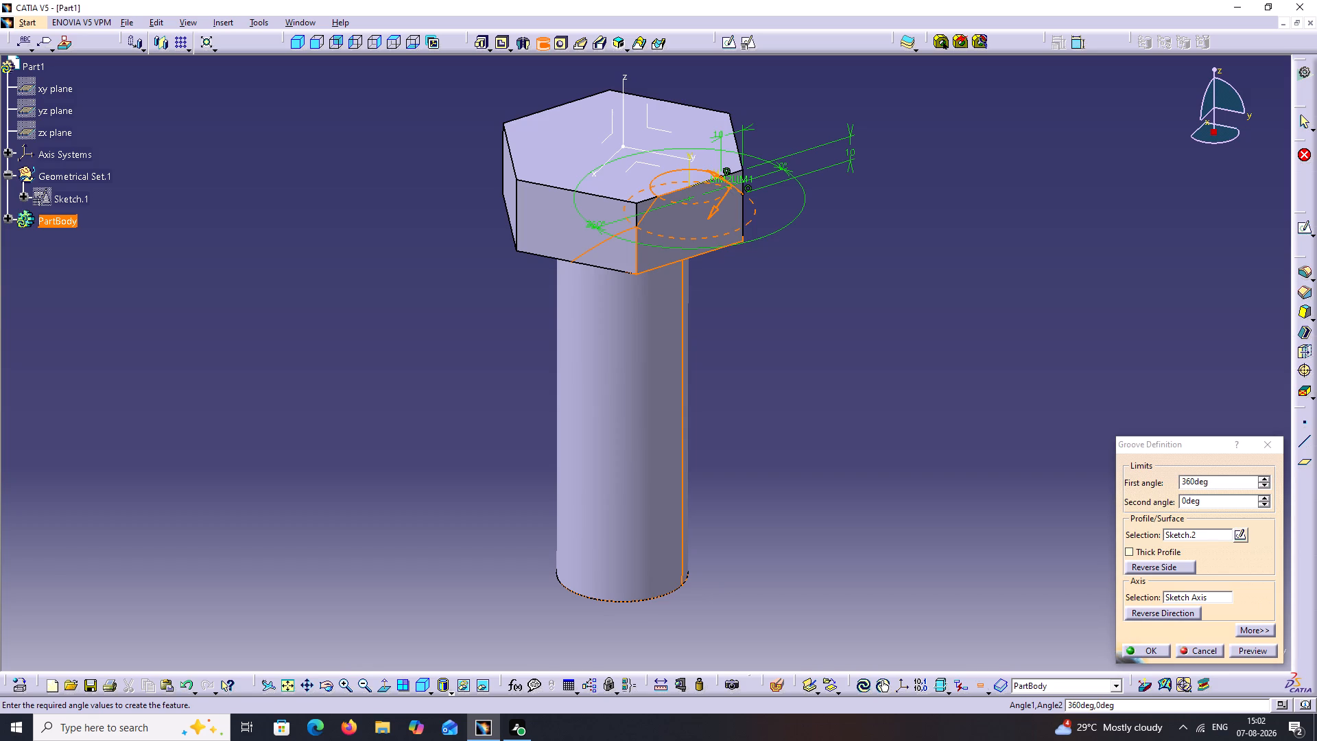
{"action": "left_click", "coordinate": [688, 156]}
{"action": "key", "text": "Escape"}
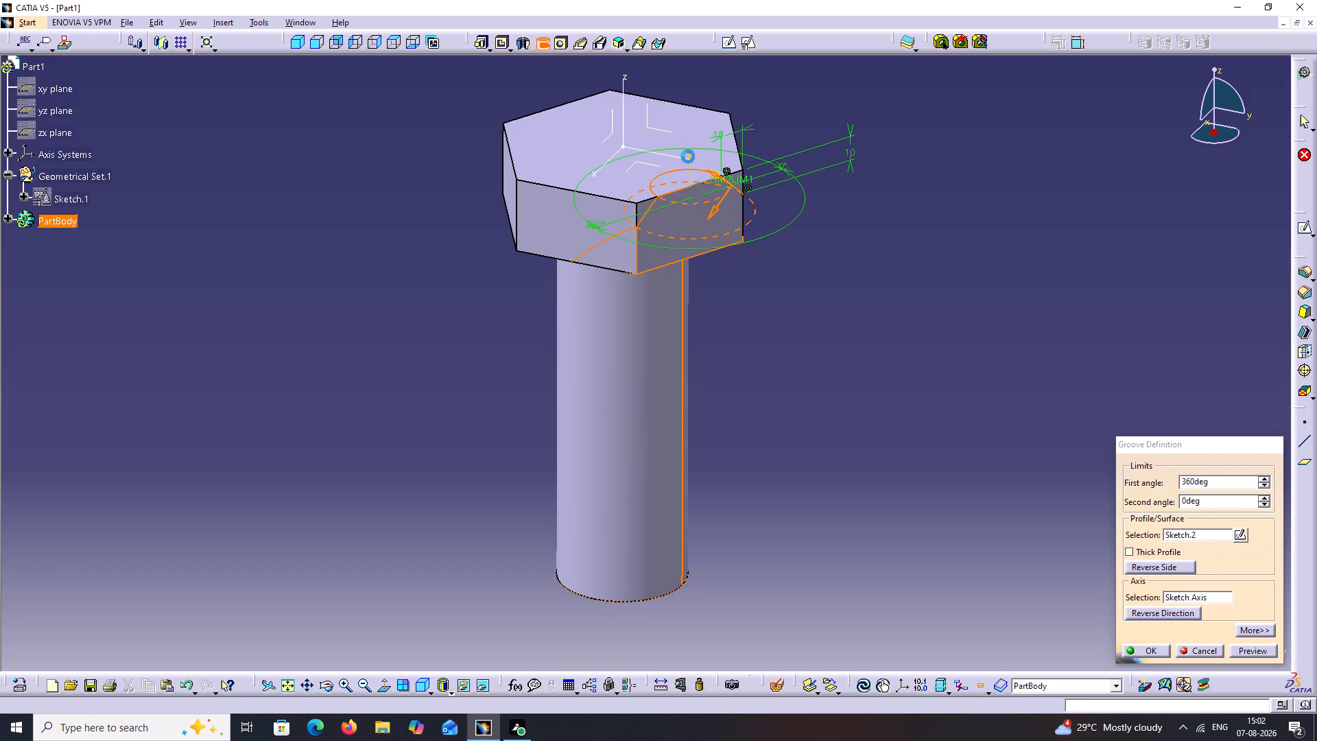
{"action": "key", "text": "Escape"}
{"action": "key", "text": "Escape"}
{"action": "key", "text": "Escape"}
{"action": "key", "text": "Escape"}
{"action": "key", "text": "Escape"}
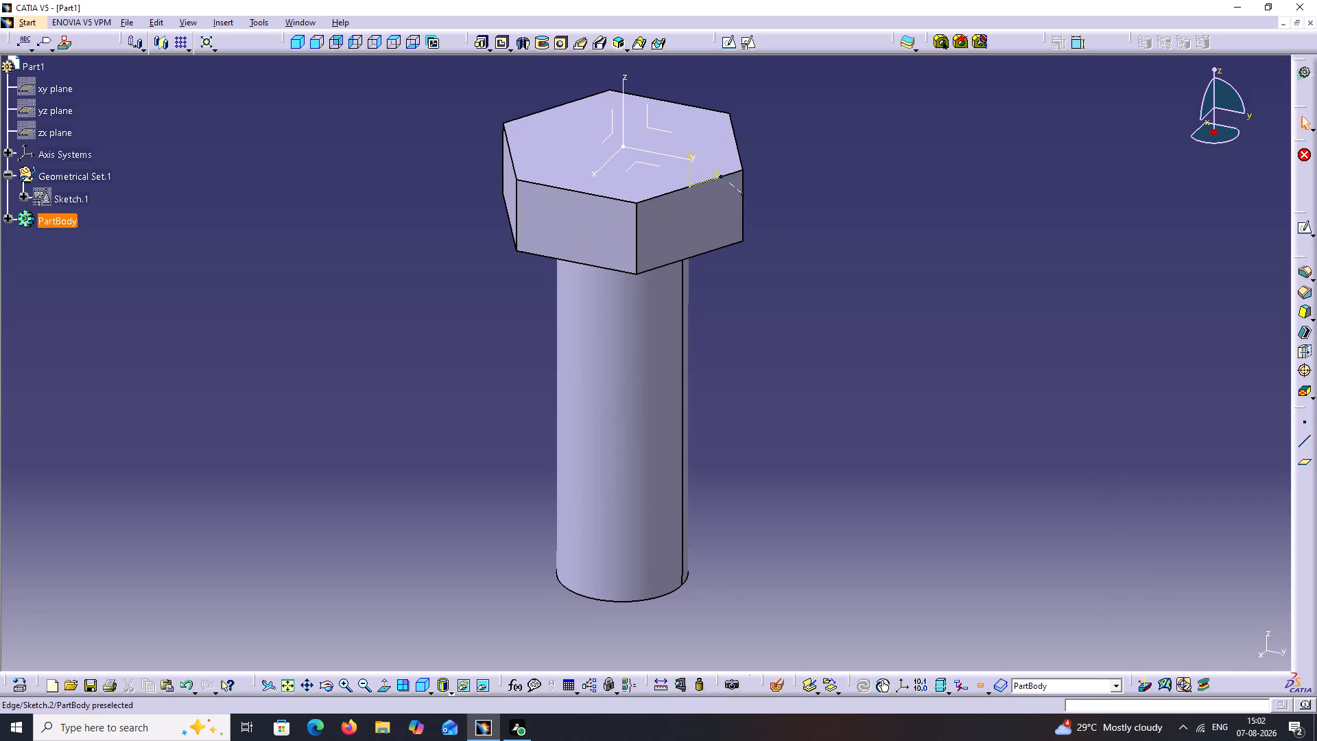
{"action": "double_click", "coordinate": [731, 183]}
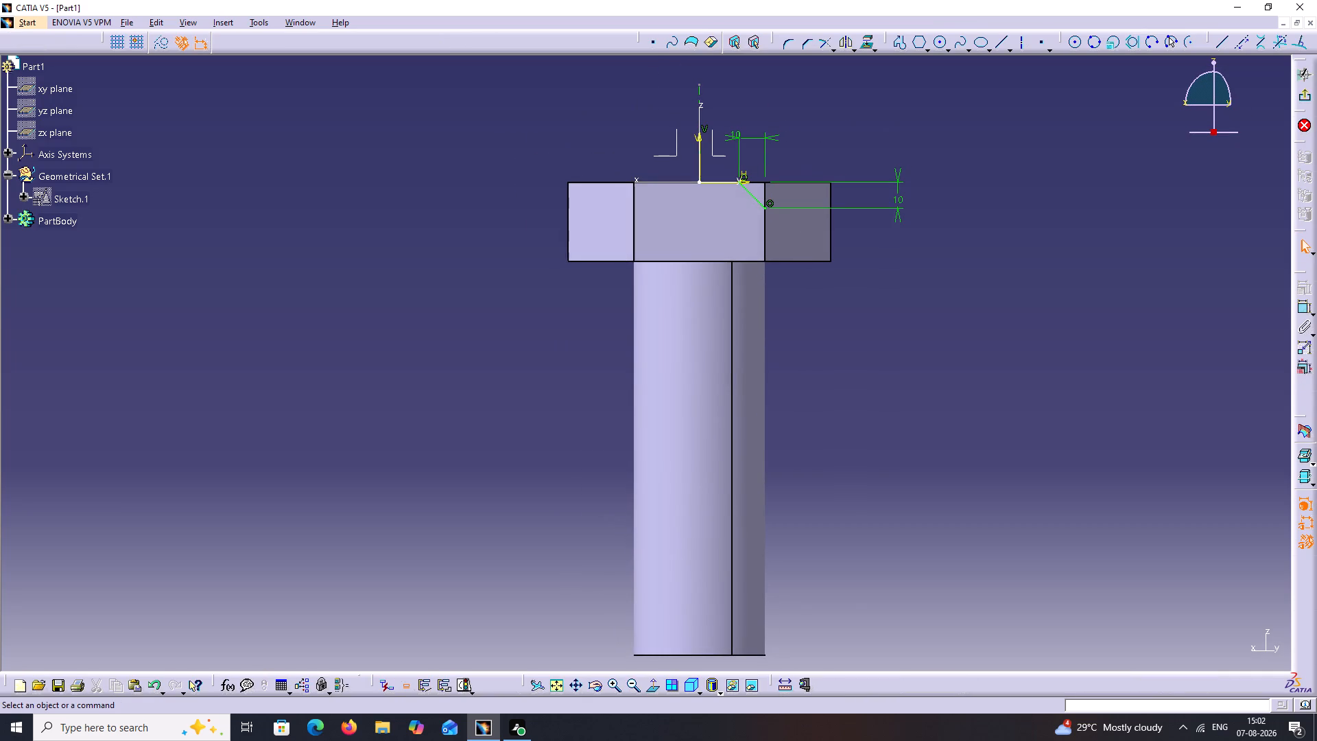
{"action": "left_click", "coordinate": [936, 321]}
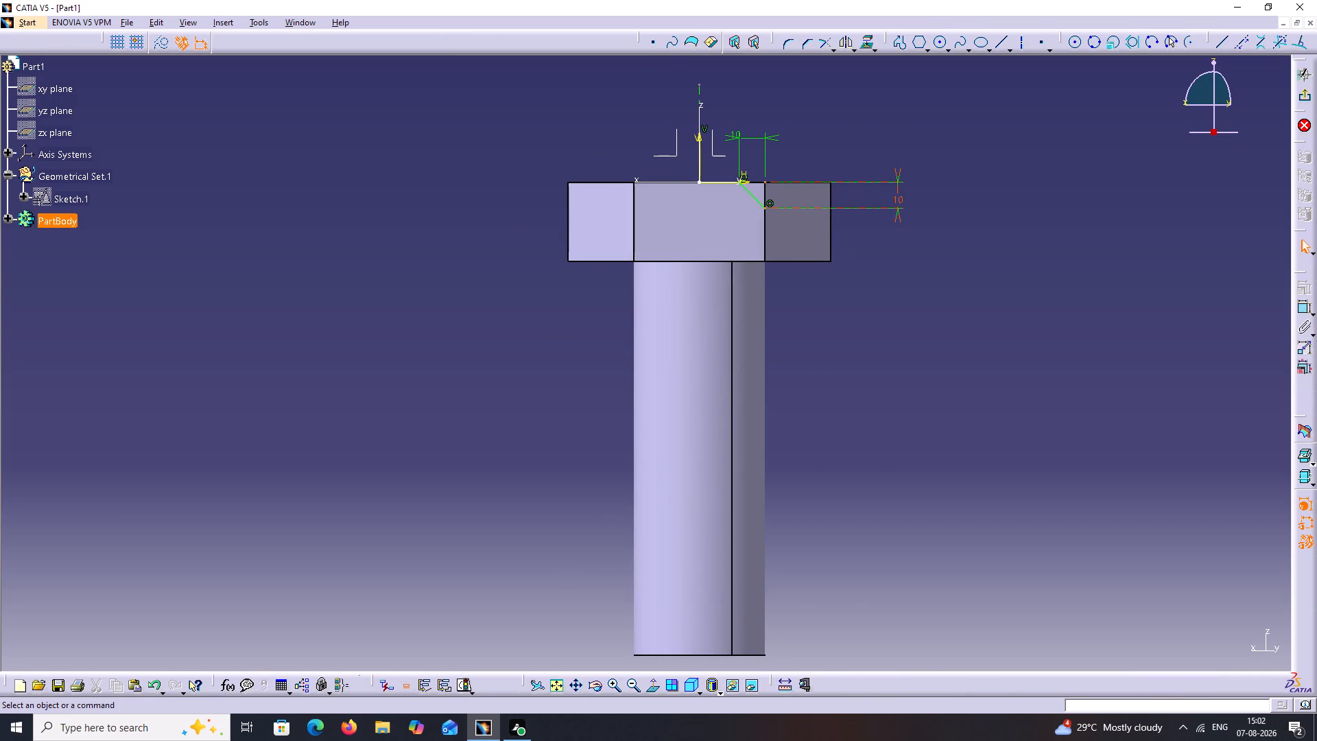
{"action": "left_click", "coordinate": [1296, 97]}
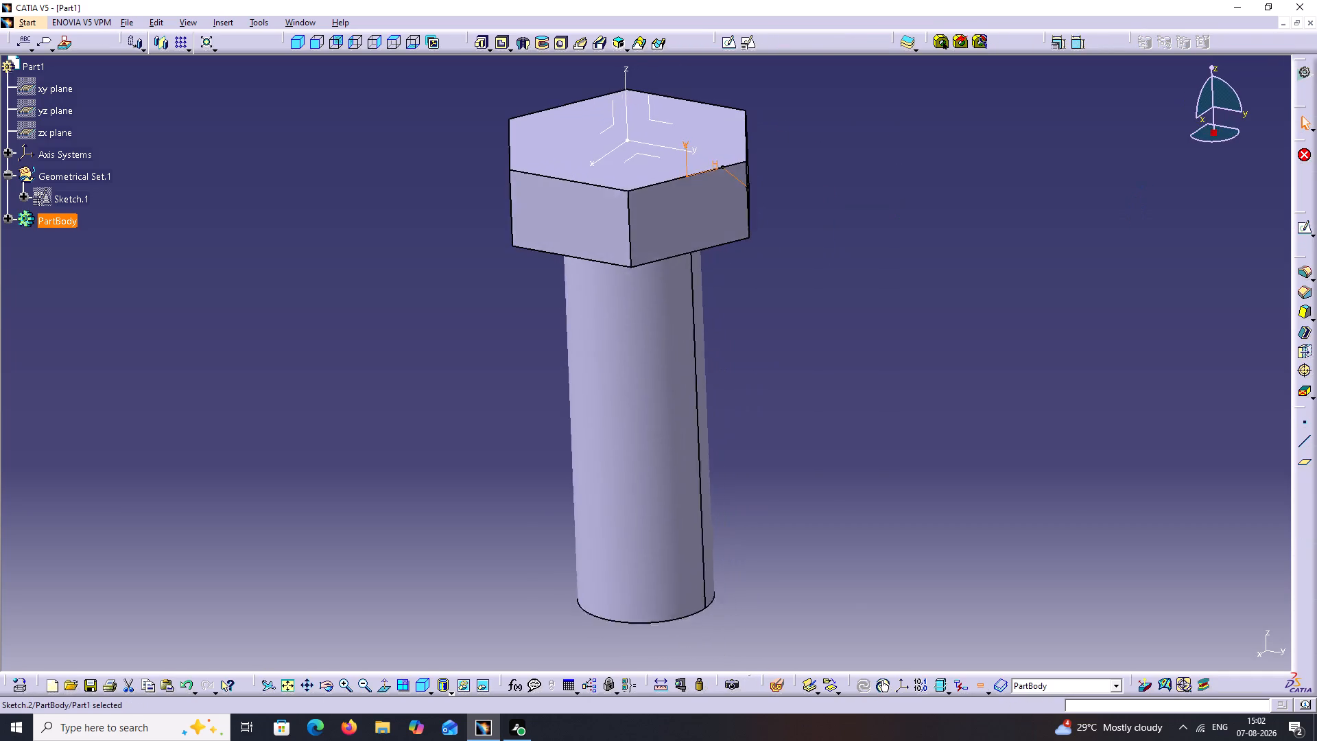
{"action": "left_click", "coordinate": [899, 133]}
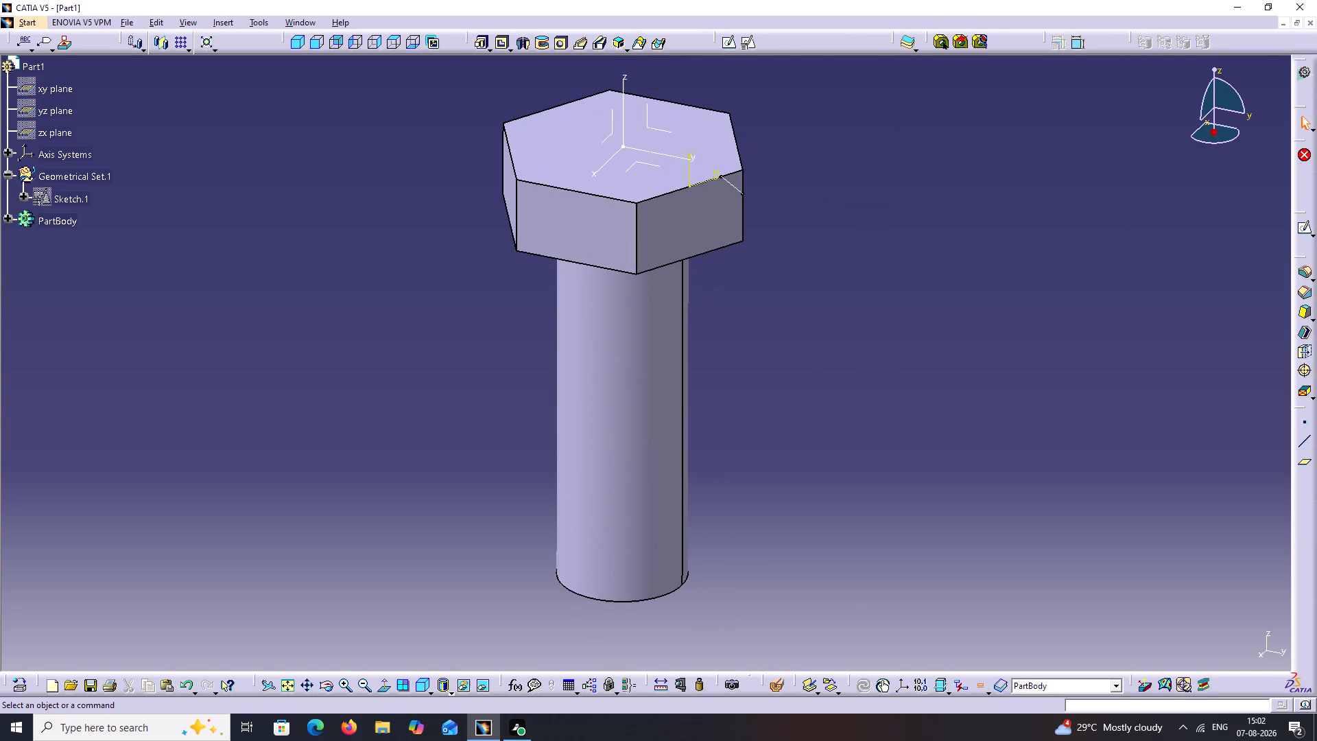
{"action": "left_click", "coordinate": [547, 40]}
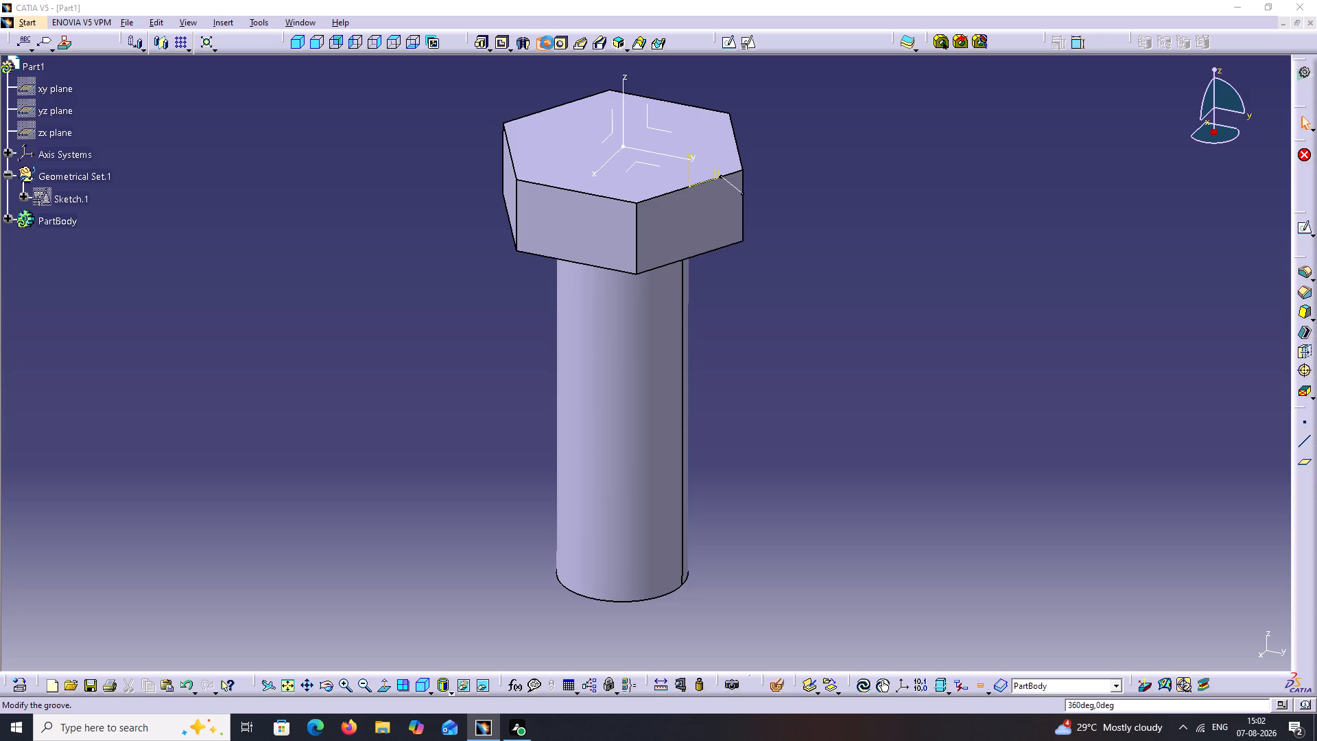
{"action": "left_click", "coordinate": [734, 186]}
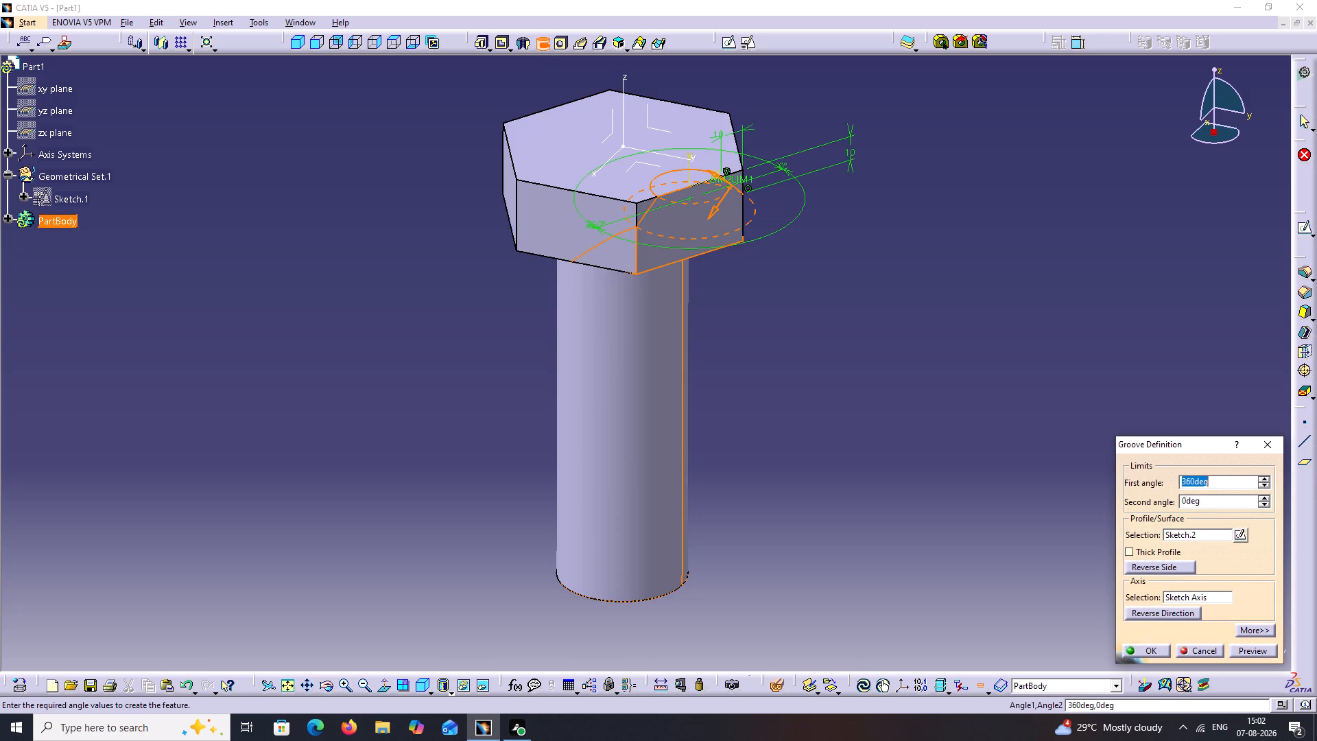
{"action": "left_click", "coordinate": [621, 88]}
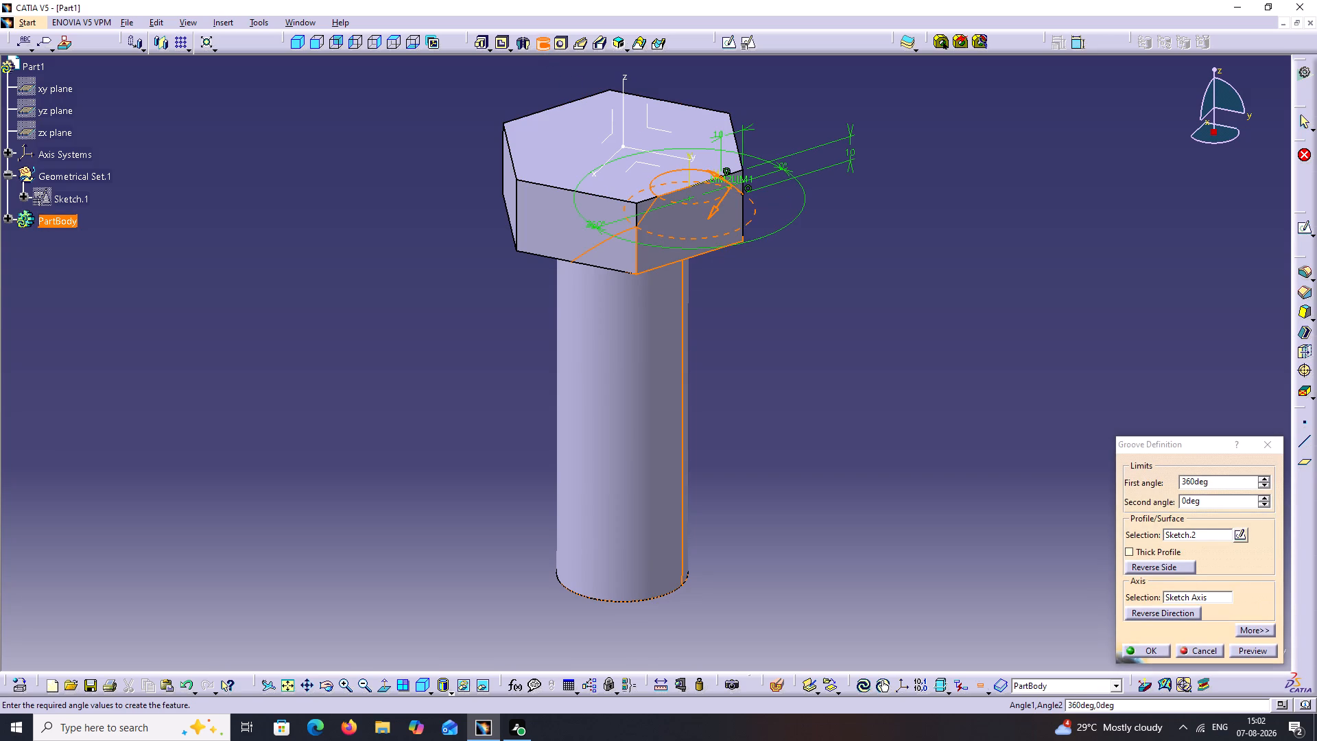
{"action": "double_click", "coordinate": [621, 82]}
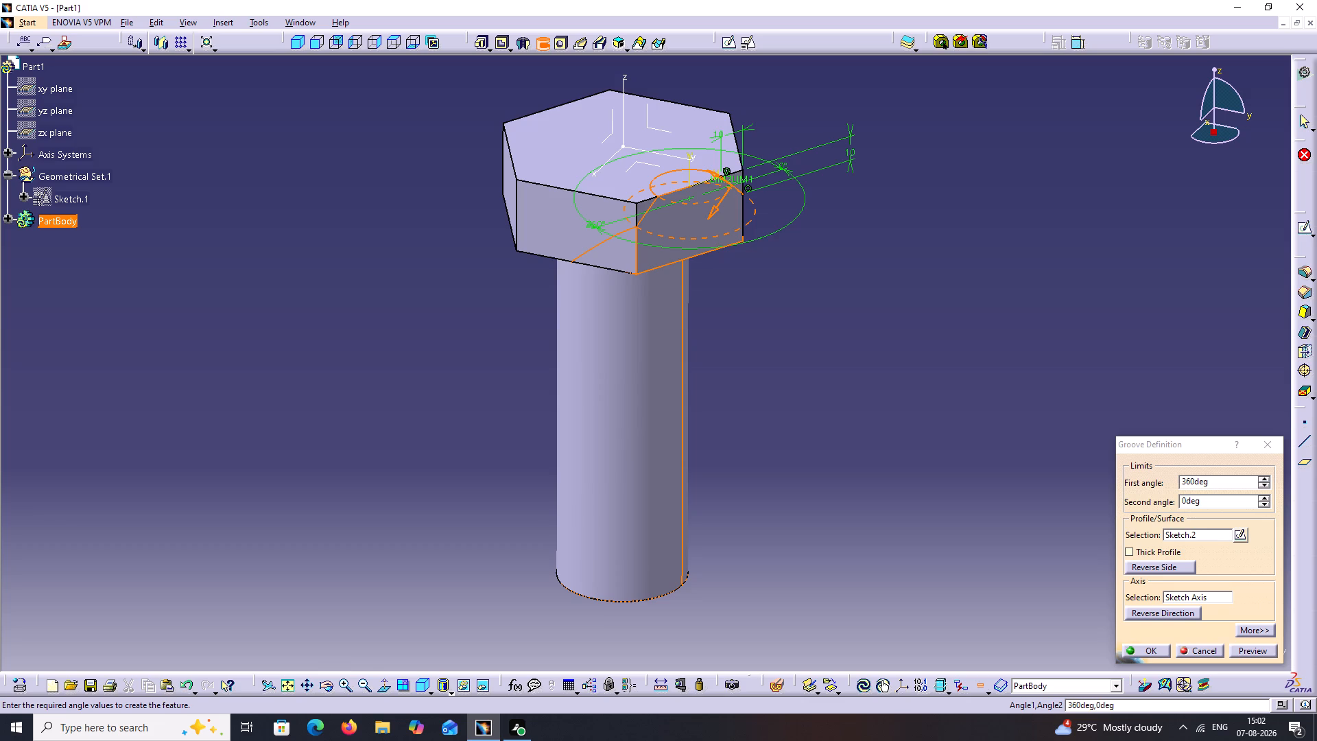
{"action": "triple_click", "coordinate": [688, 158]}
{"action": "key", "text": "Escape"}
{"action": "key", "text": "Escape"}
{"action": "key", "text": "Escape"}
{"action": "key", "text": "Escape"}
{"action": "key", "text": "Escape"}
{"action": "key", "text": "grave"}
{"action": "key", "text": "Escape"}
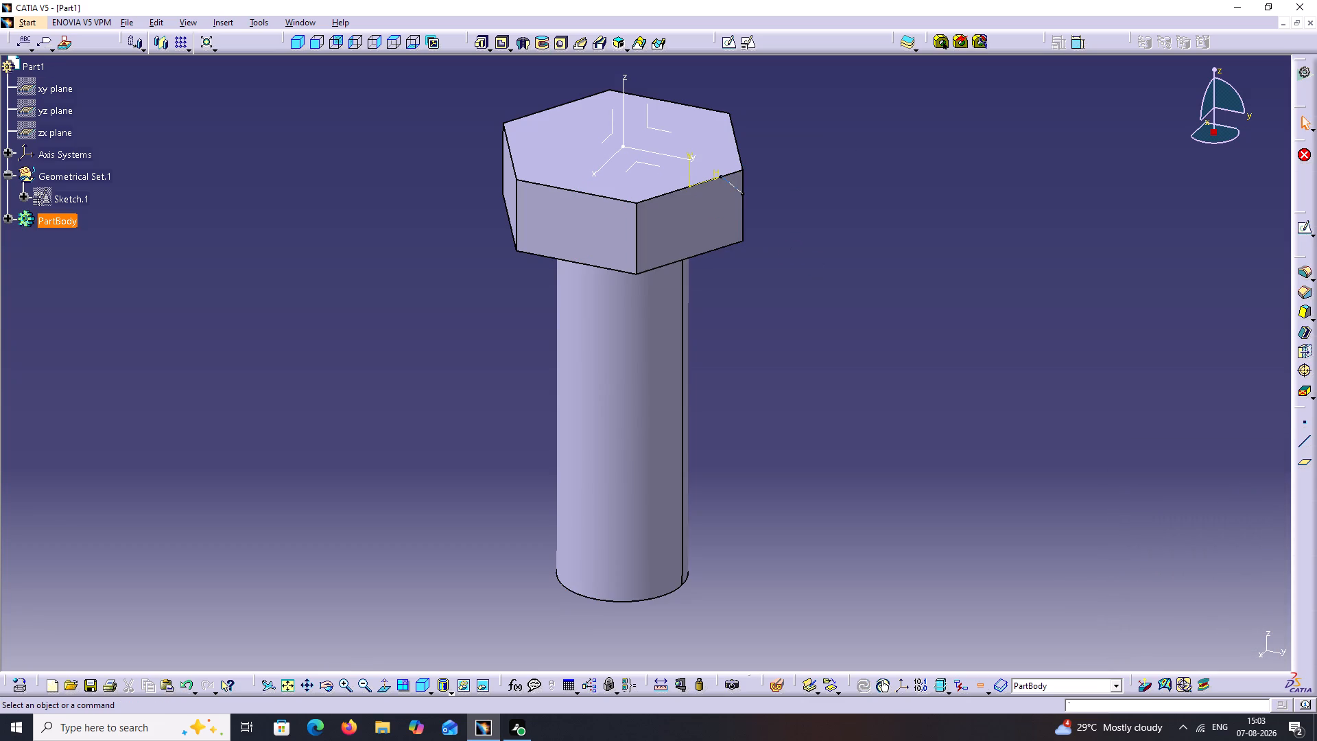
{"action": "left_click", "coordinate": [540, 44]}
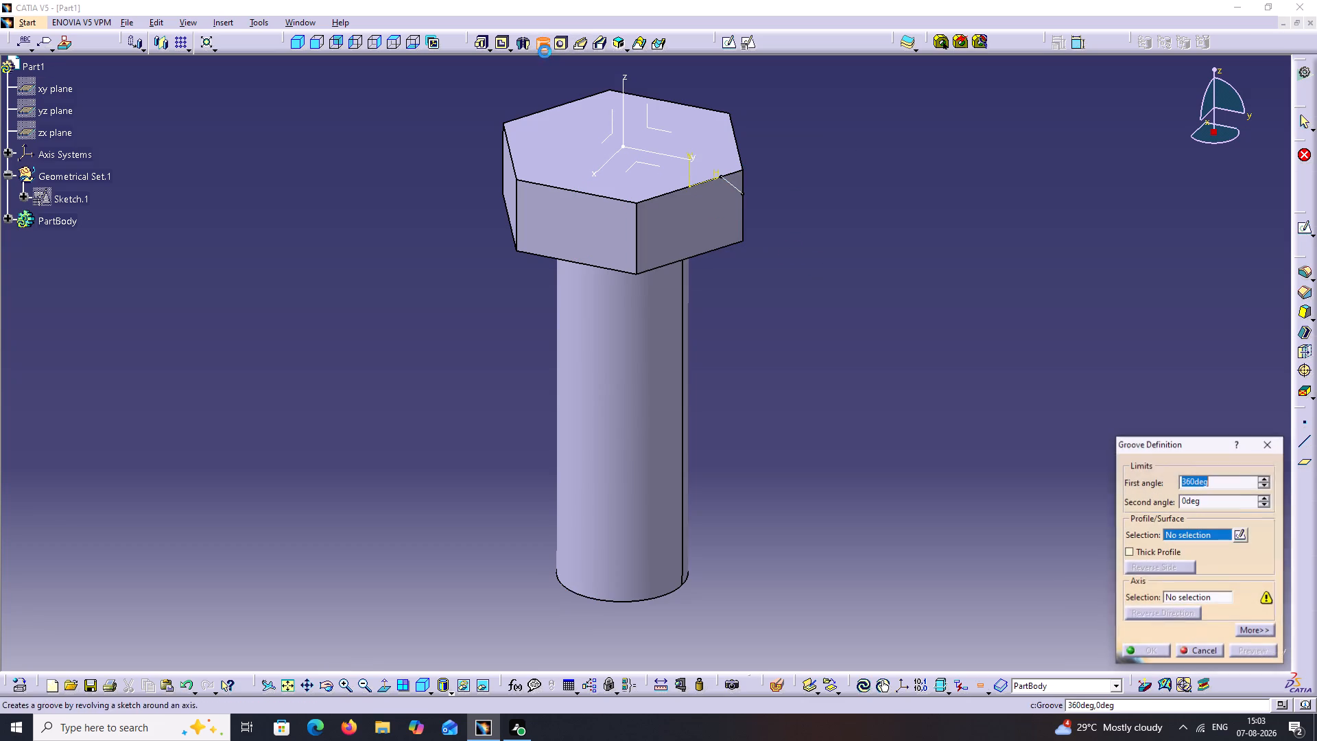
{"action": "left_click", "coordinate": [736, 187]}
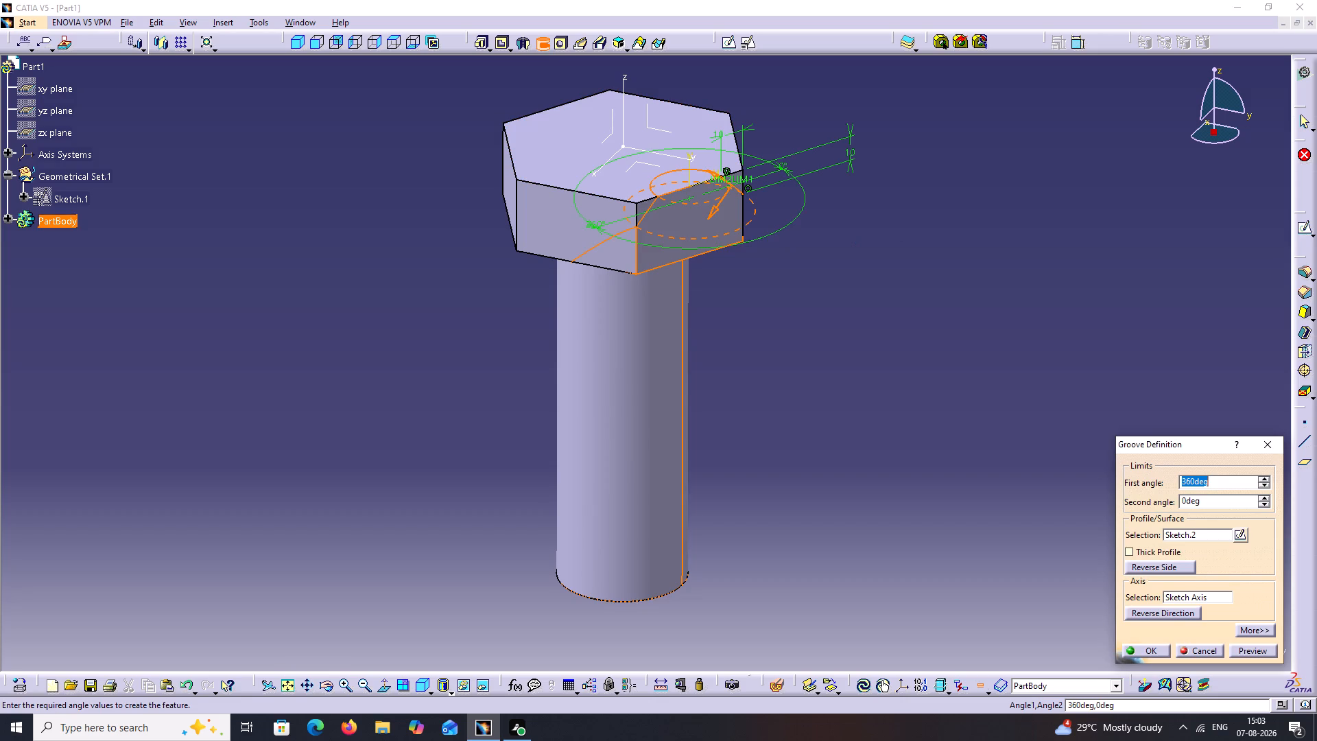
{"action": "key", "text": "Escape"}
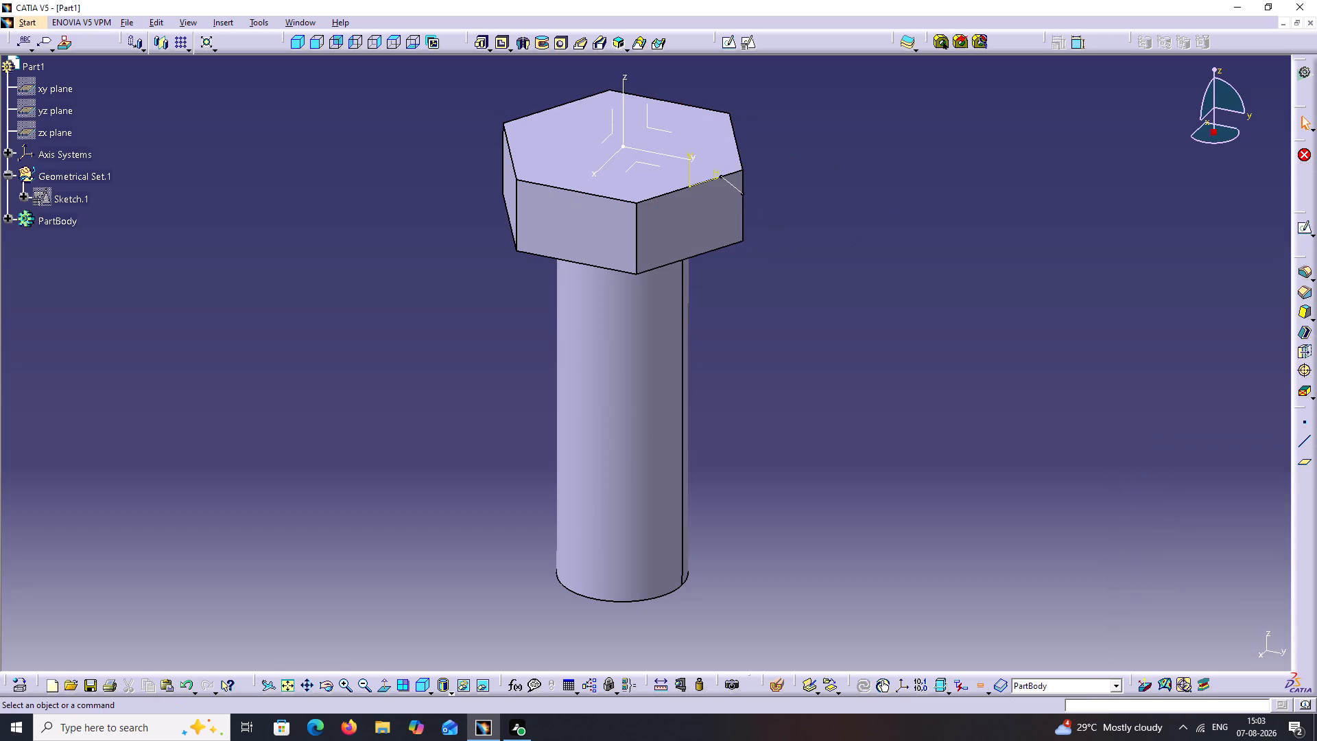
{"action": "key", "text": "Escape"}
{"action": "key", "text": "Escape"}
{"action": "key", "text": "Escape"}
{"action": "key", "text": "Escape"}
Cut a 360-degree Groove with Sketch.2 around the cylindrical shank's axis, with both the direction and the side reversed.
{"action": "left_click", "coordinate": [545, 47]}
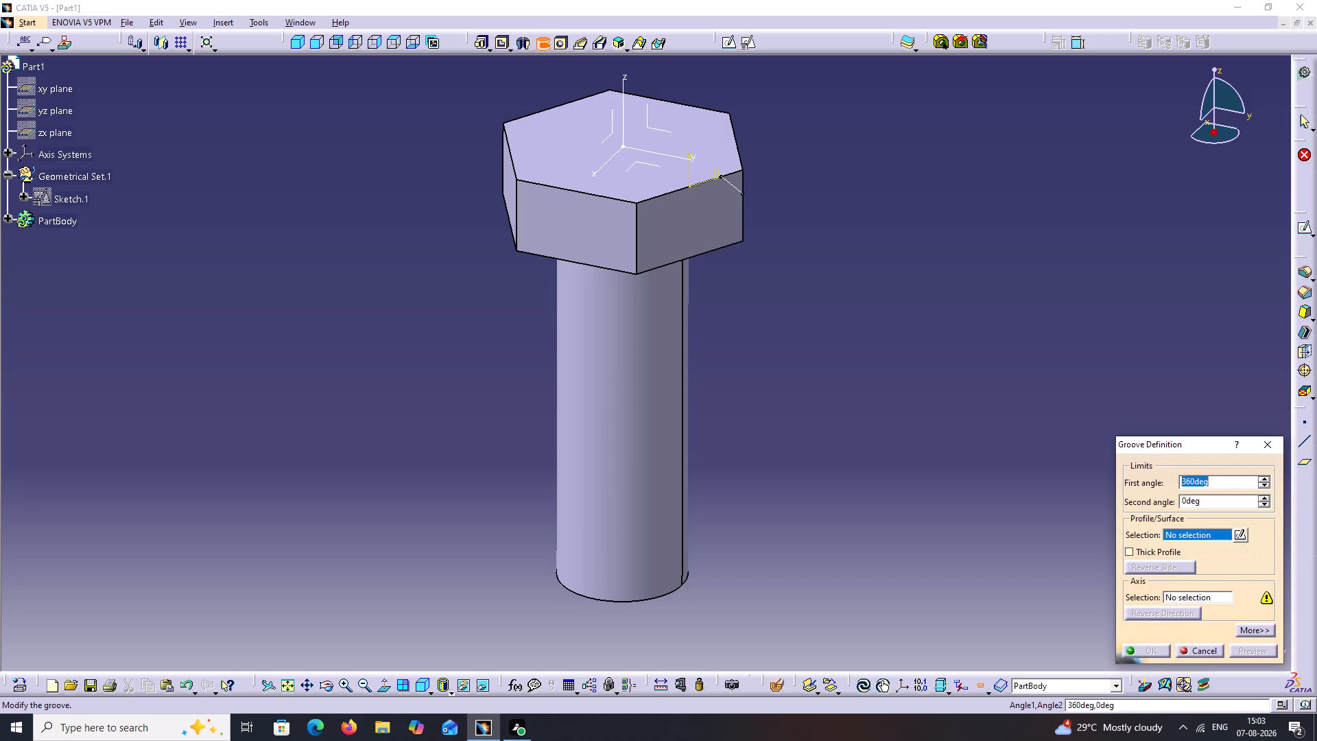
{"action": "left_click", "coordinate": [733, 185]}
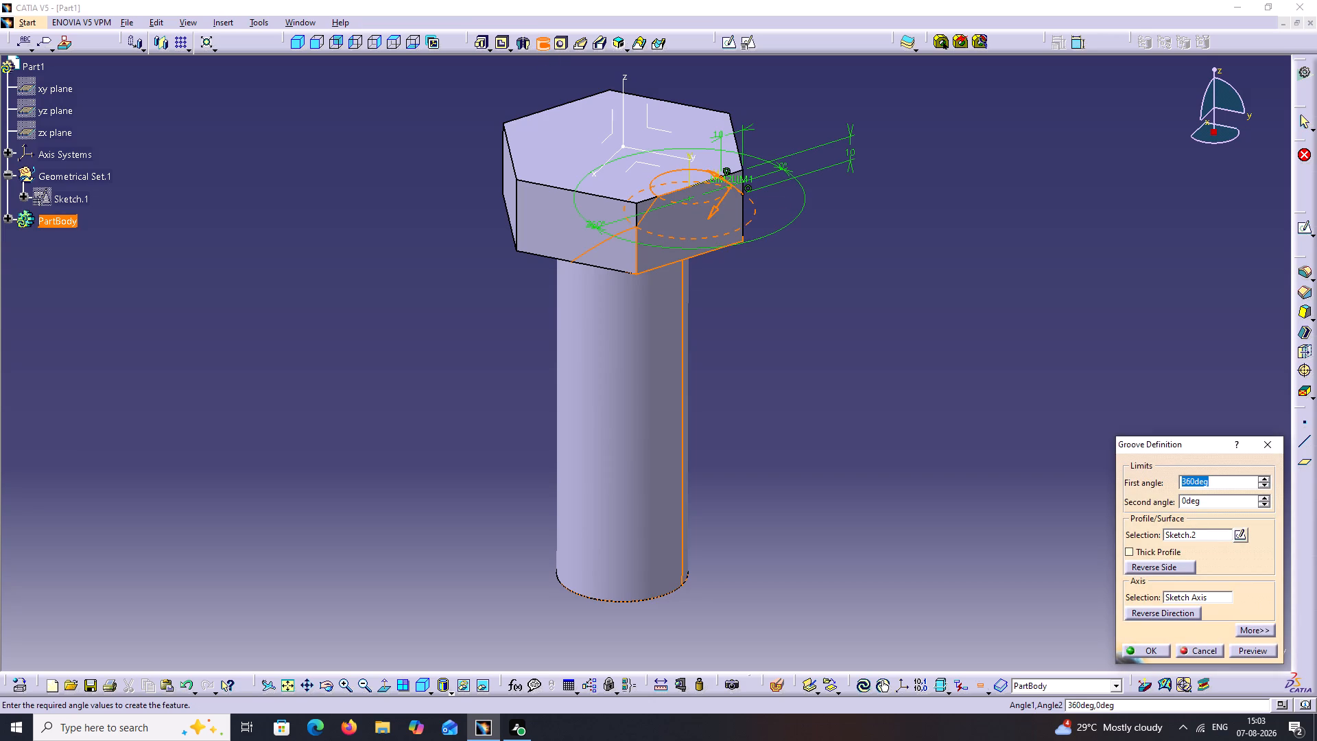
{"action": "left_click", "coordinate": [1219, 598]}
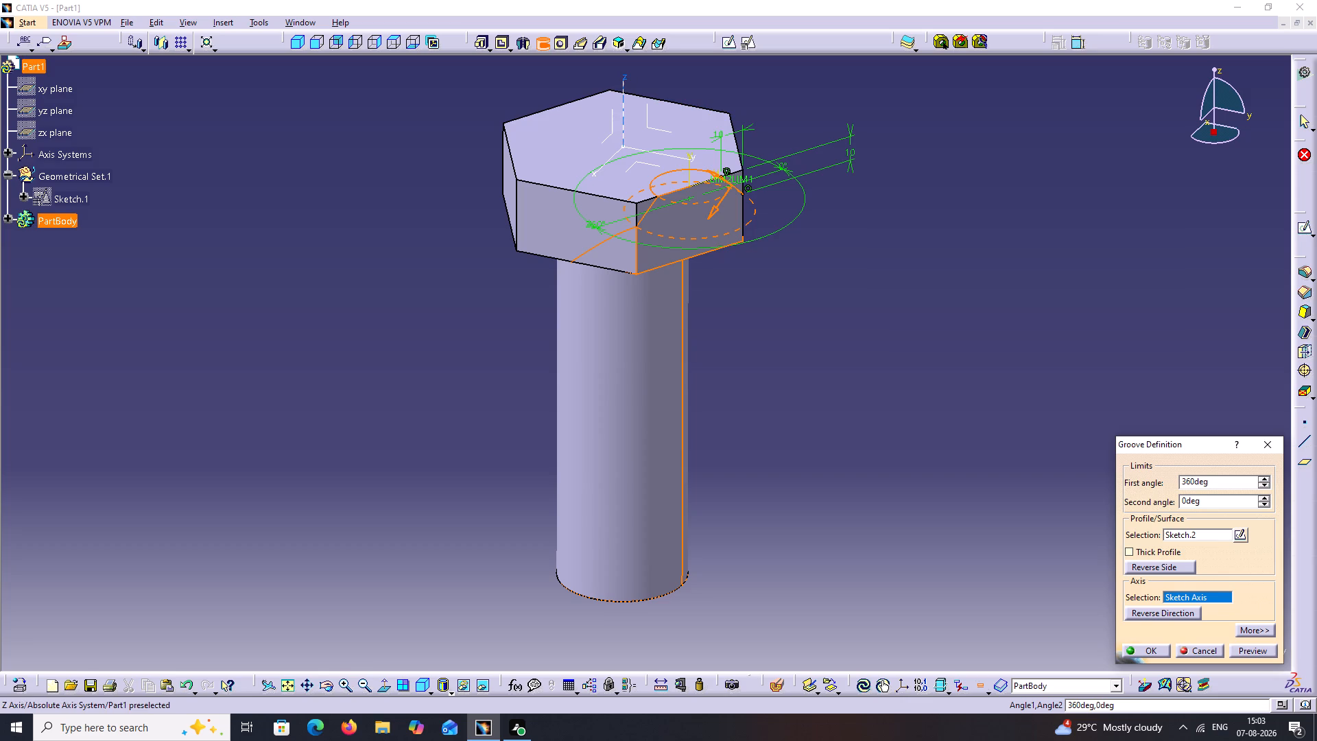
{"action": "left_click", "coordinate": [691, 163]}
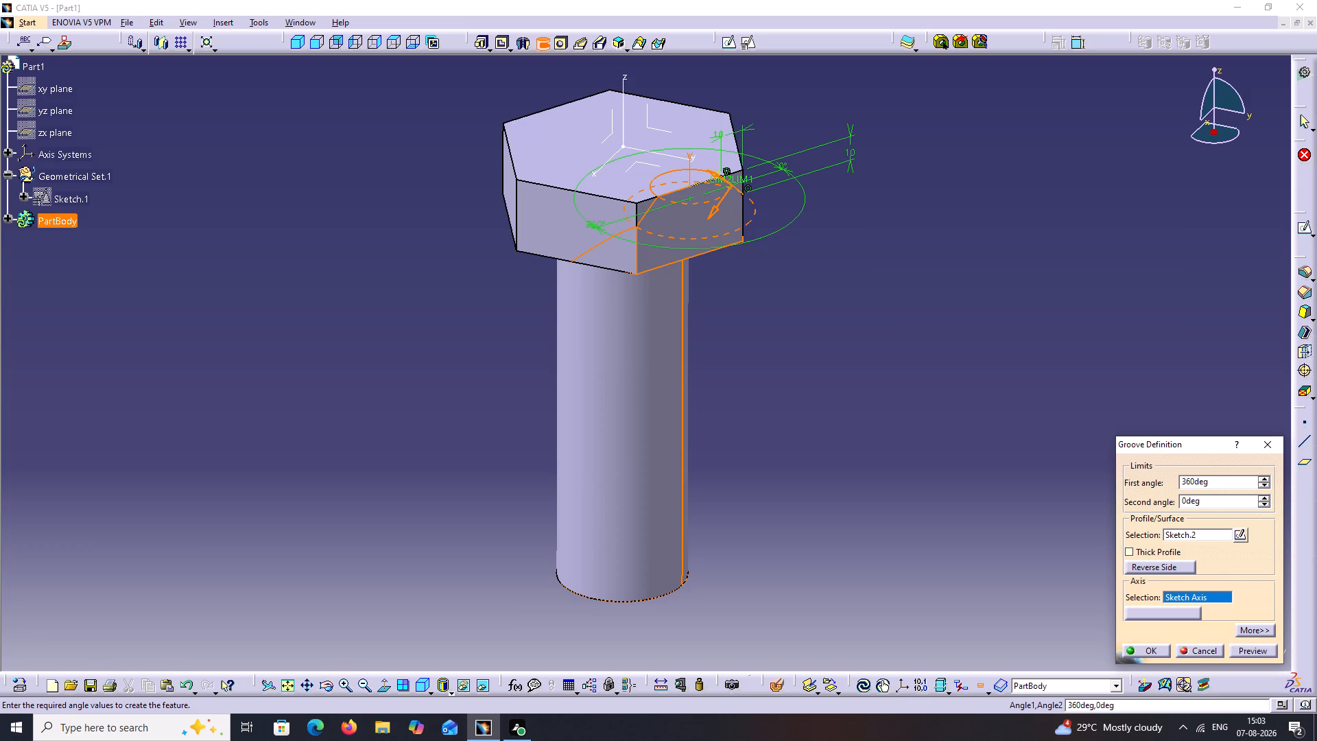
{"action": "left_click", "coordinate": [1213, 593]}
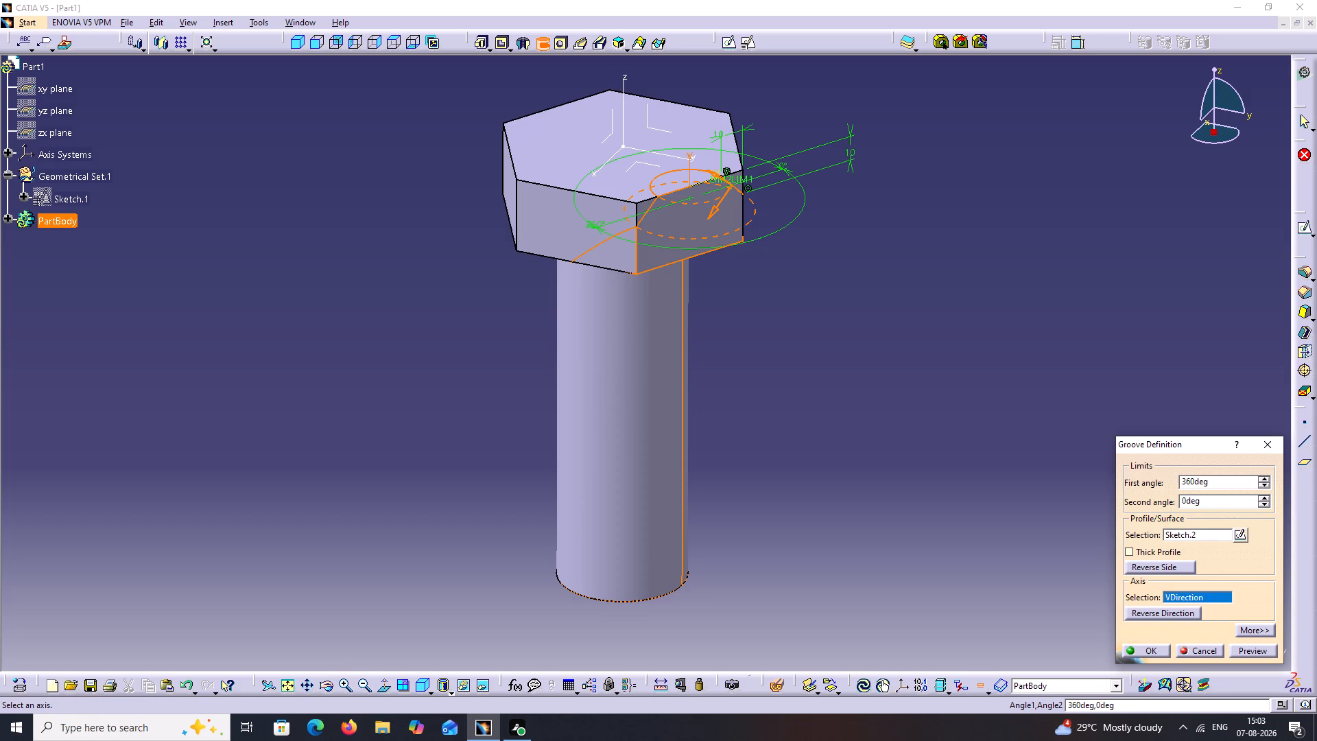
{"action": "left_click", "coordinate": [621, 392]}
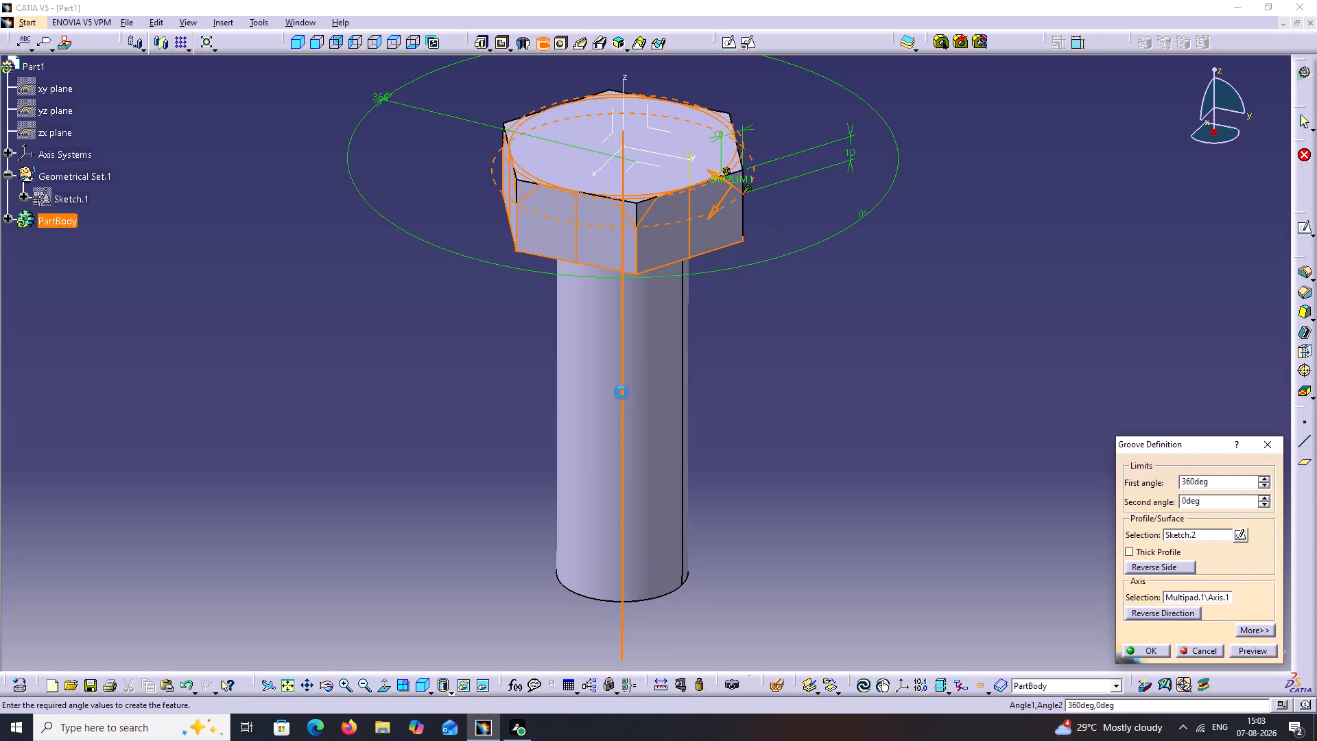
{"action": "left_click", "coordinate": [1254, 649]}
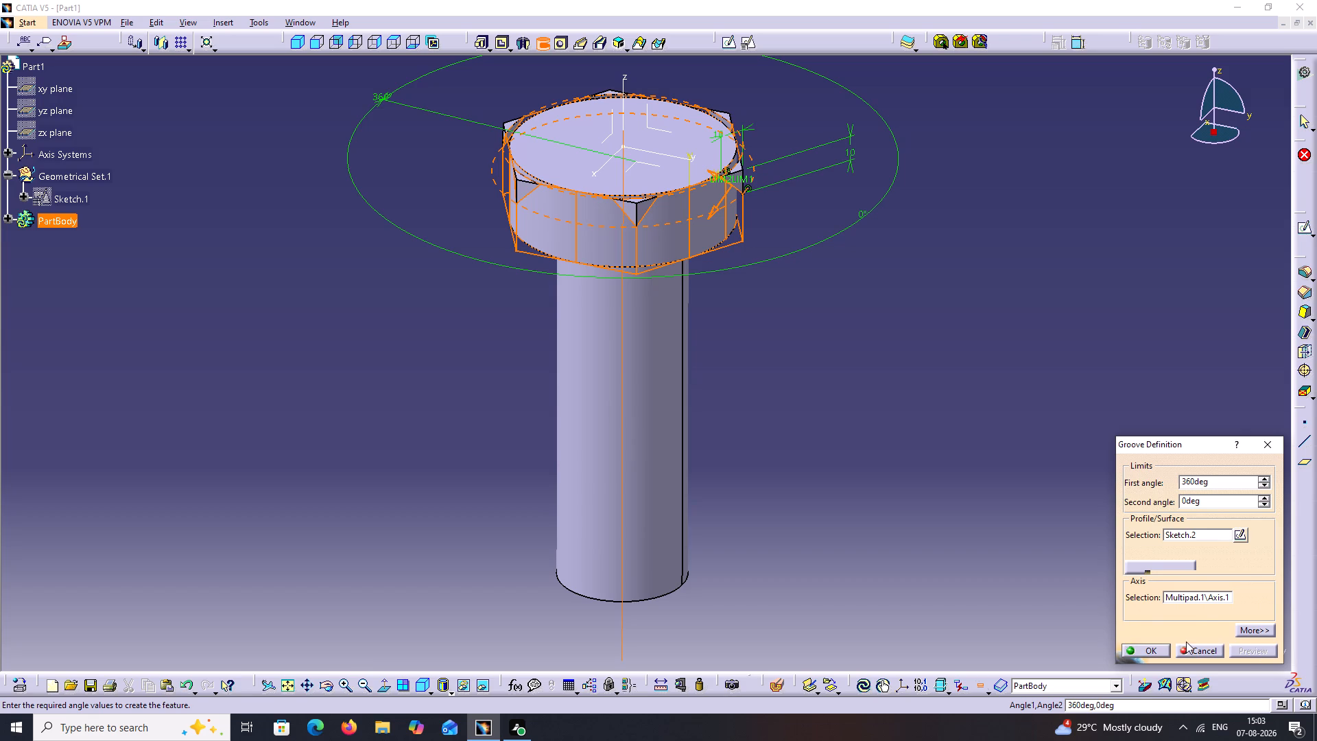
{"action": "left_click", "coordinate": [1186, 613]}
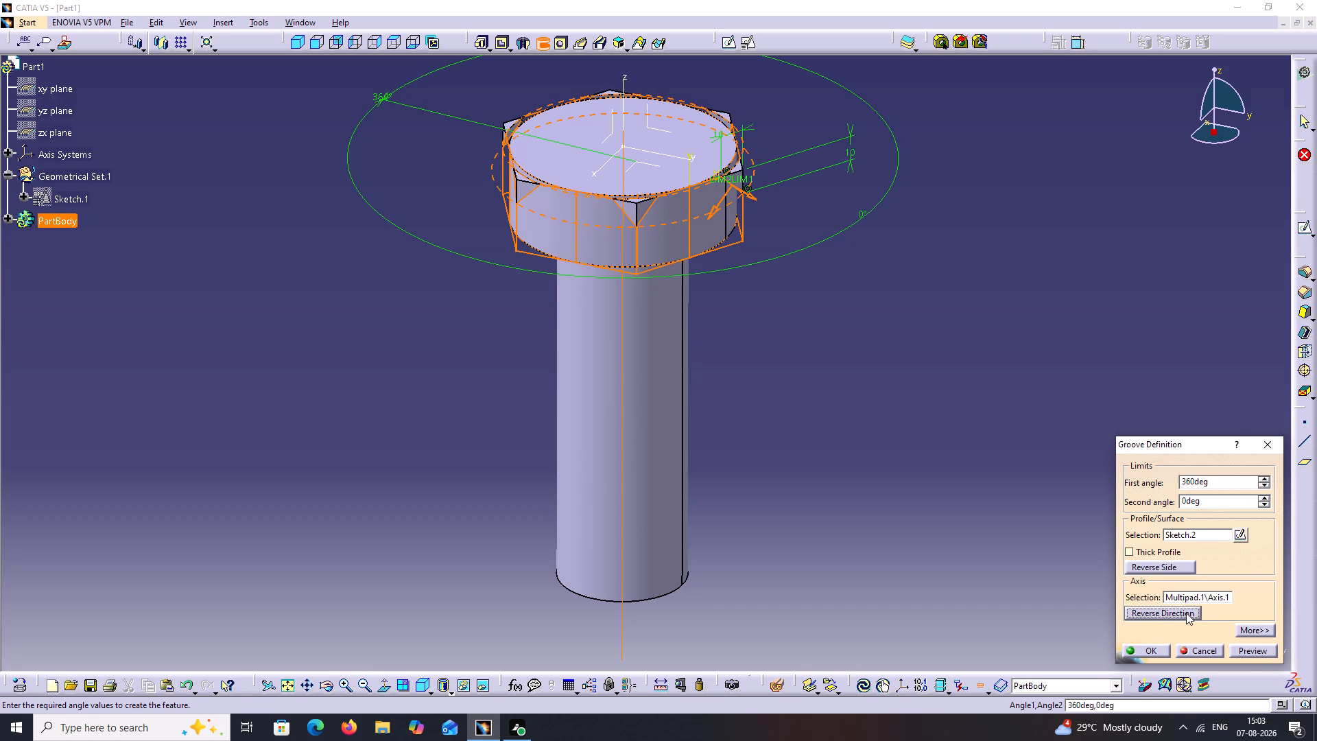
{"action": "left_click", "coordinate": [1247, 649]}
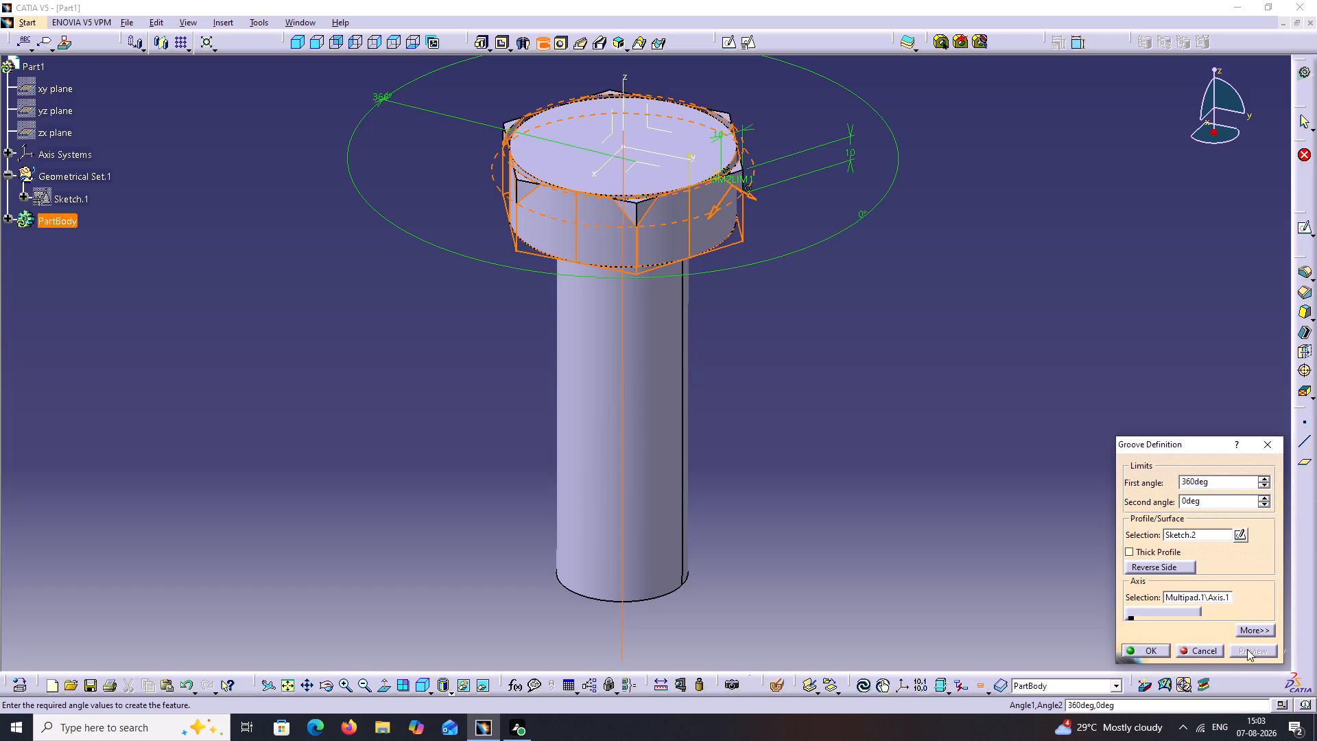
{"action": "left_click", "coordinate": [1167, 565]}
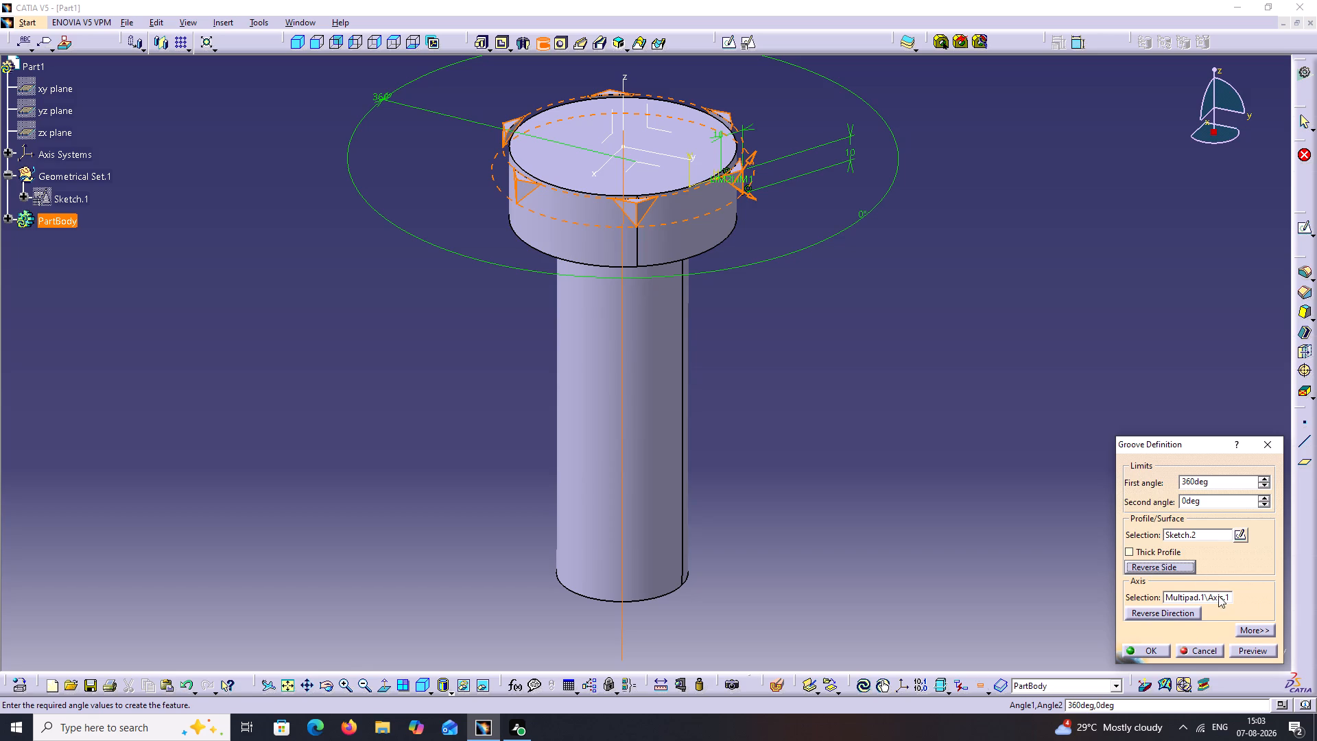
{"action": "left_click", "coordinate": [1250, 650]}
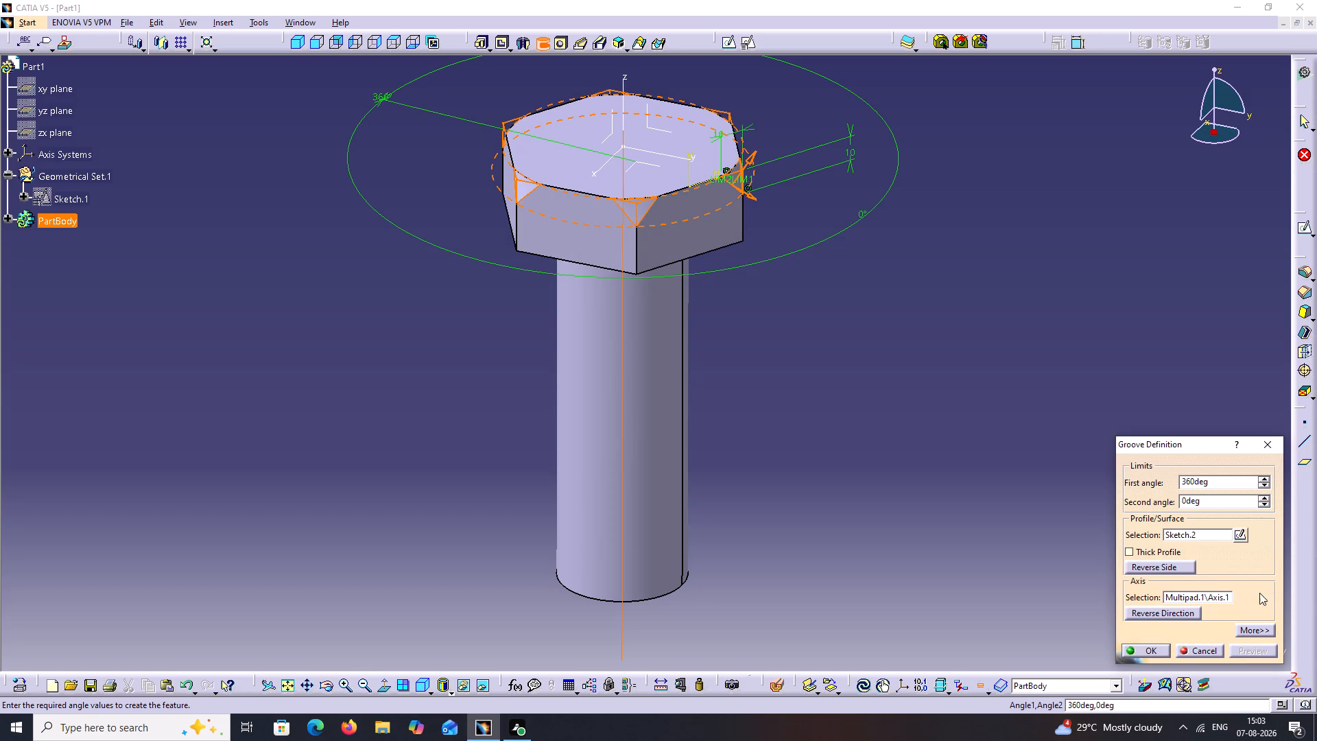
{"action": "left_click", "coordinate": [1162, 652]}
{"action": "left_click", "coordinate": [938, 486]}
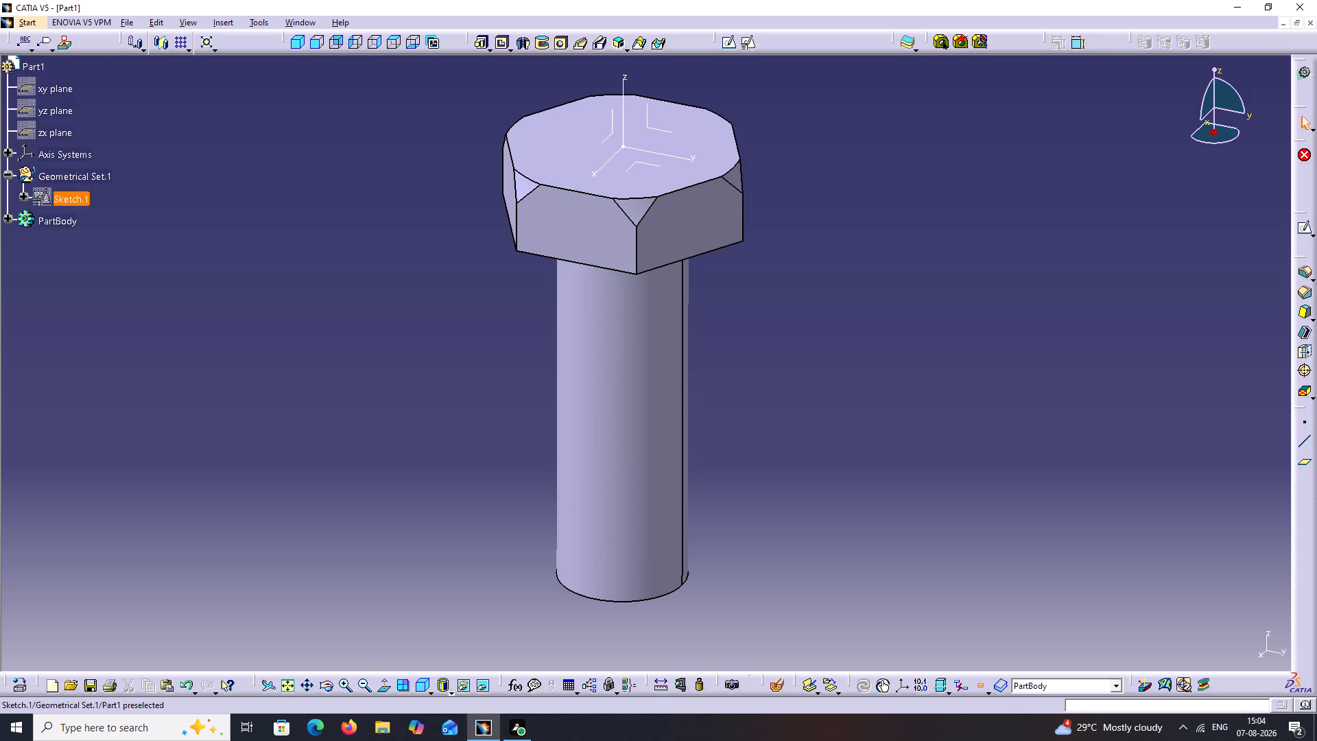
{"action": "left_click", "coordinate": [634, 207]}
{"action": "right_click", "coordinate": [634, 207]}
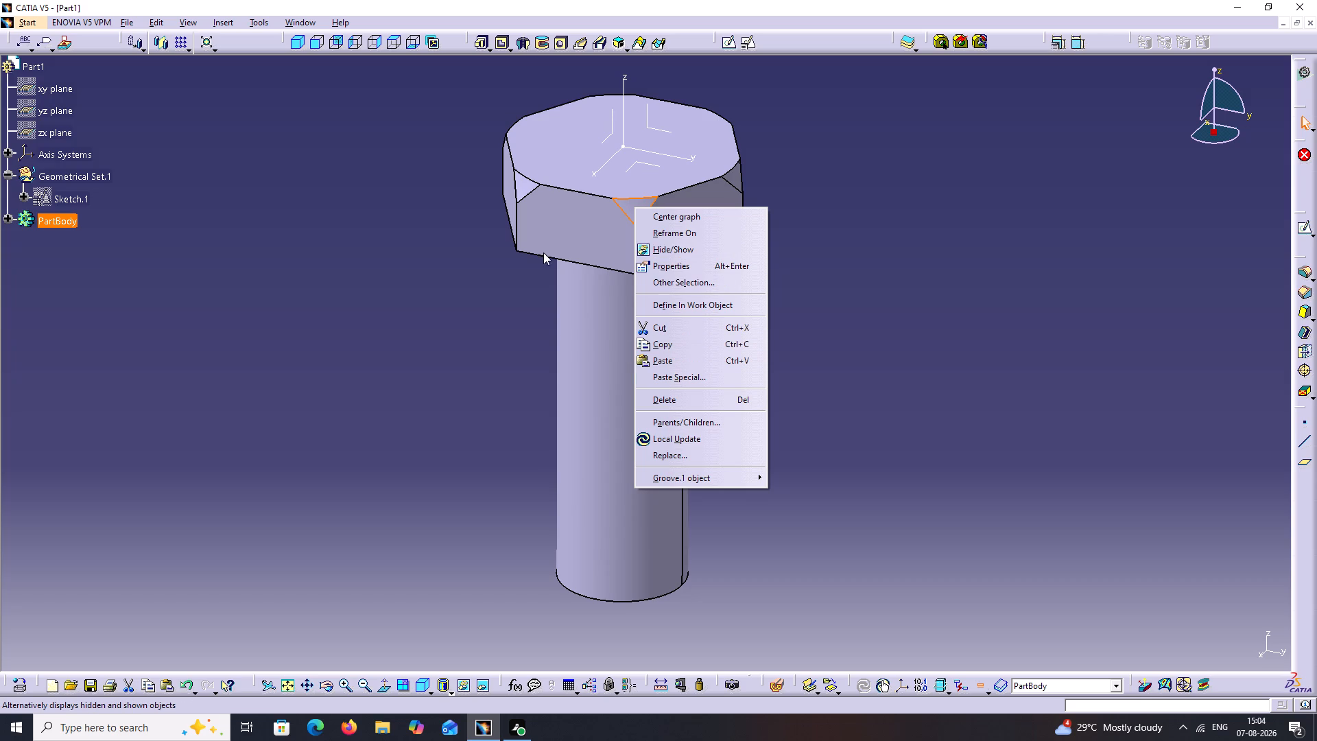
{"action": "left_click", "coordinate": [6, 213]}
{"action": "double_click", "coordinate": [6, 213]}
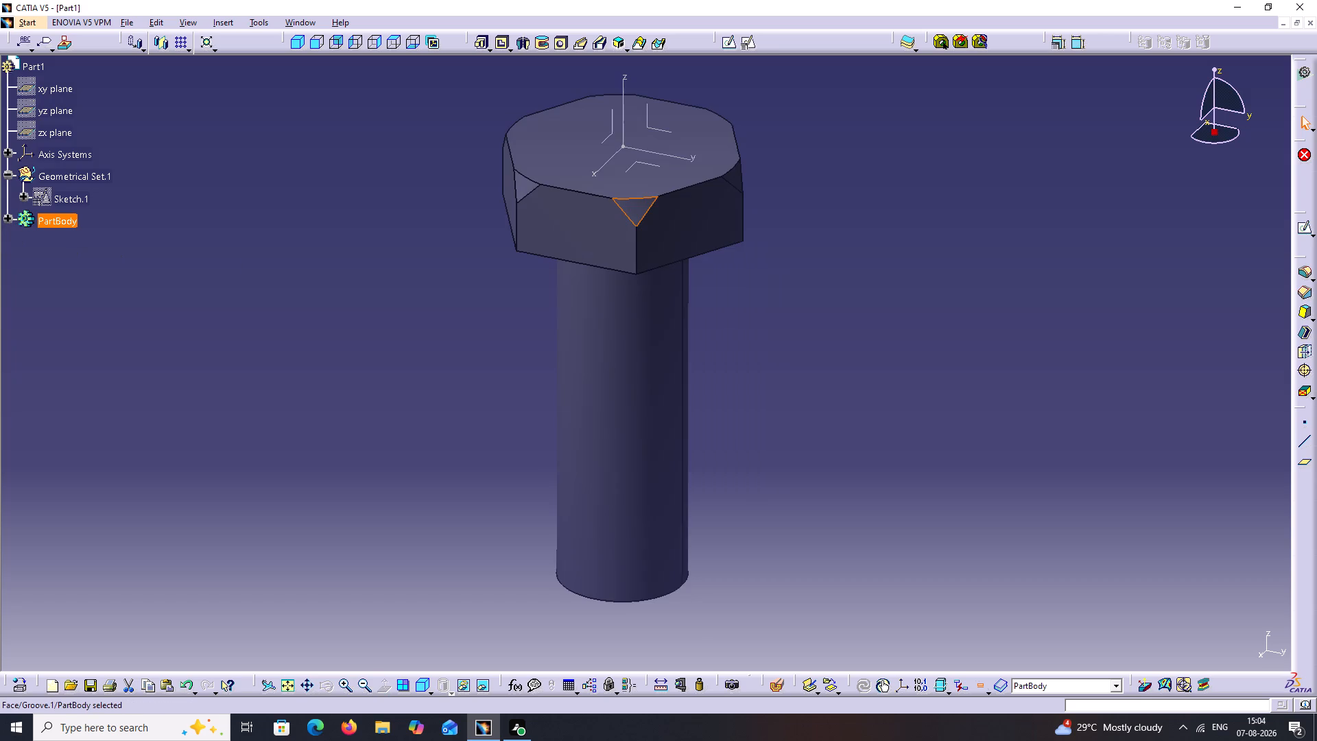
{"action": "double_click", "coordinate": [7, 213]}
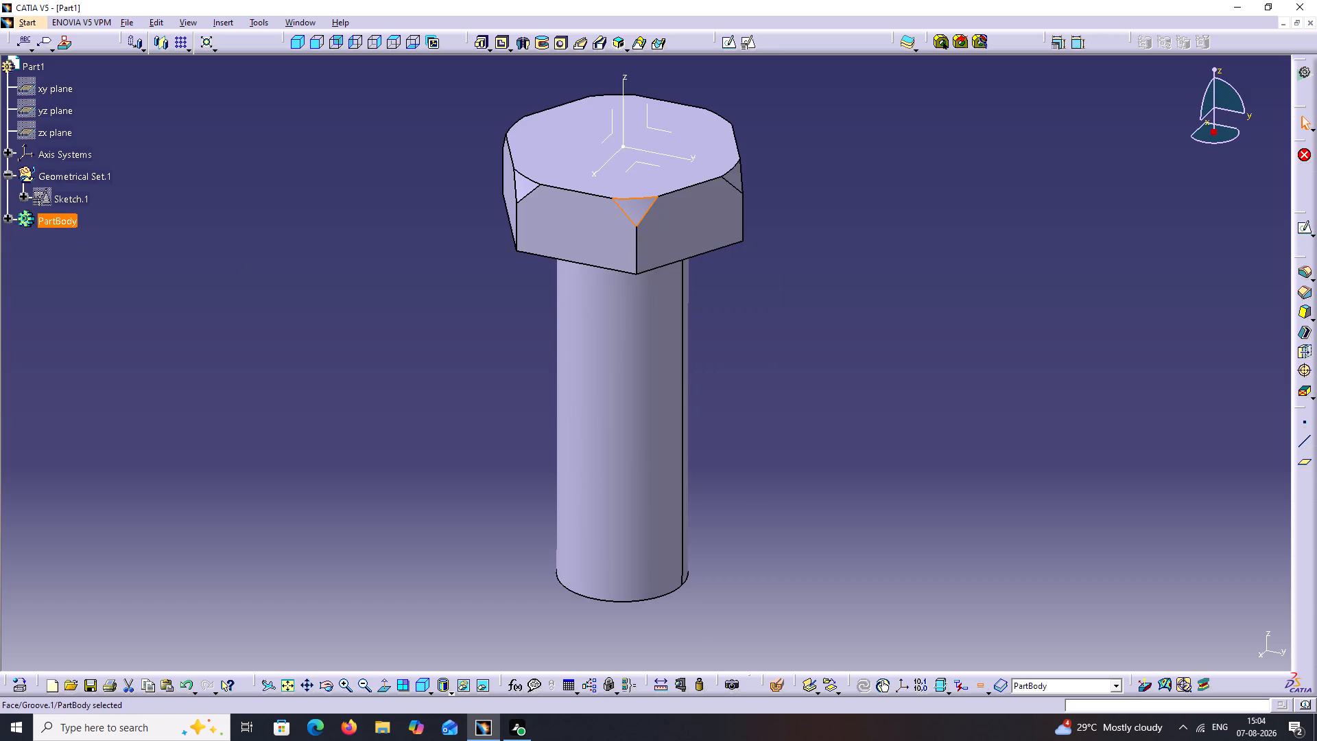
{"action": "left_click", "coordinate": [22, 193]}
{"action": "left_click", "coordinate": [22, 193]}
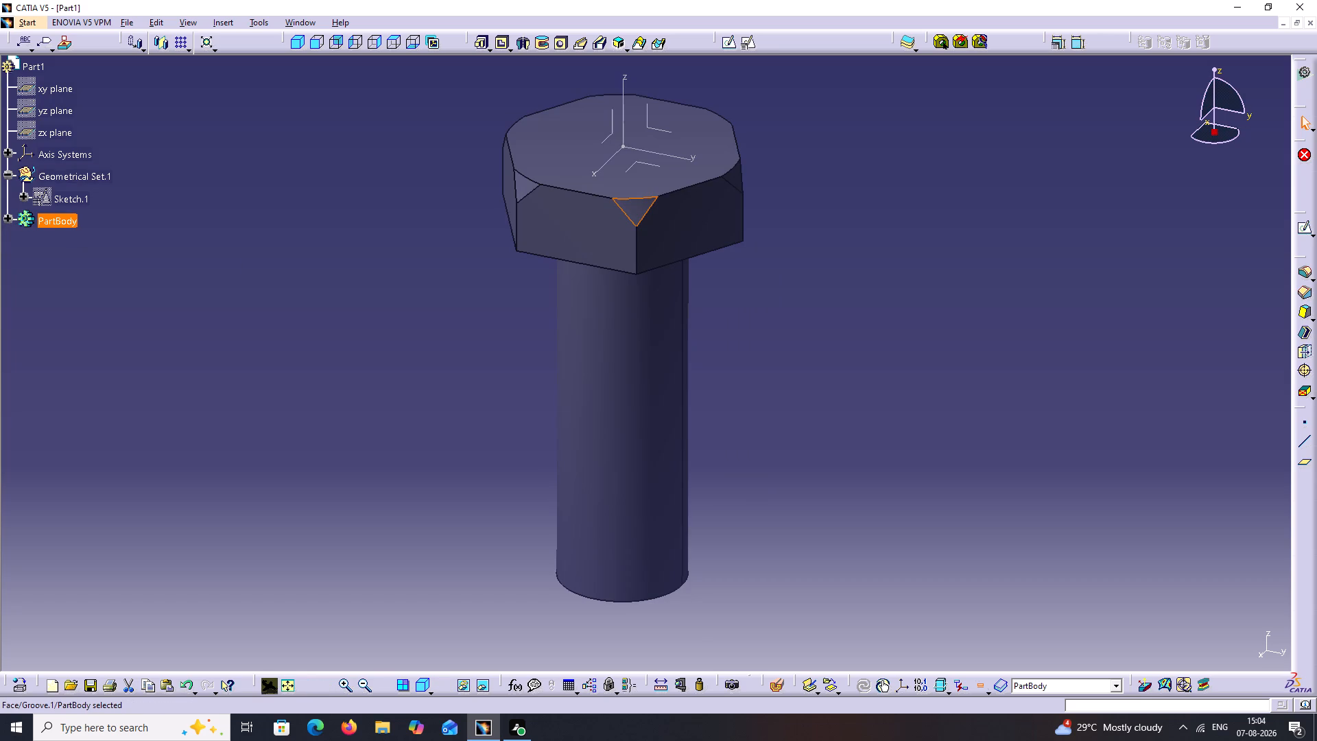
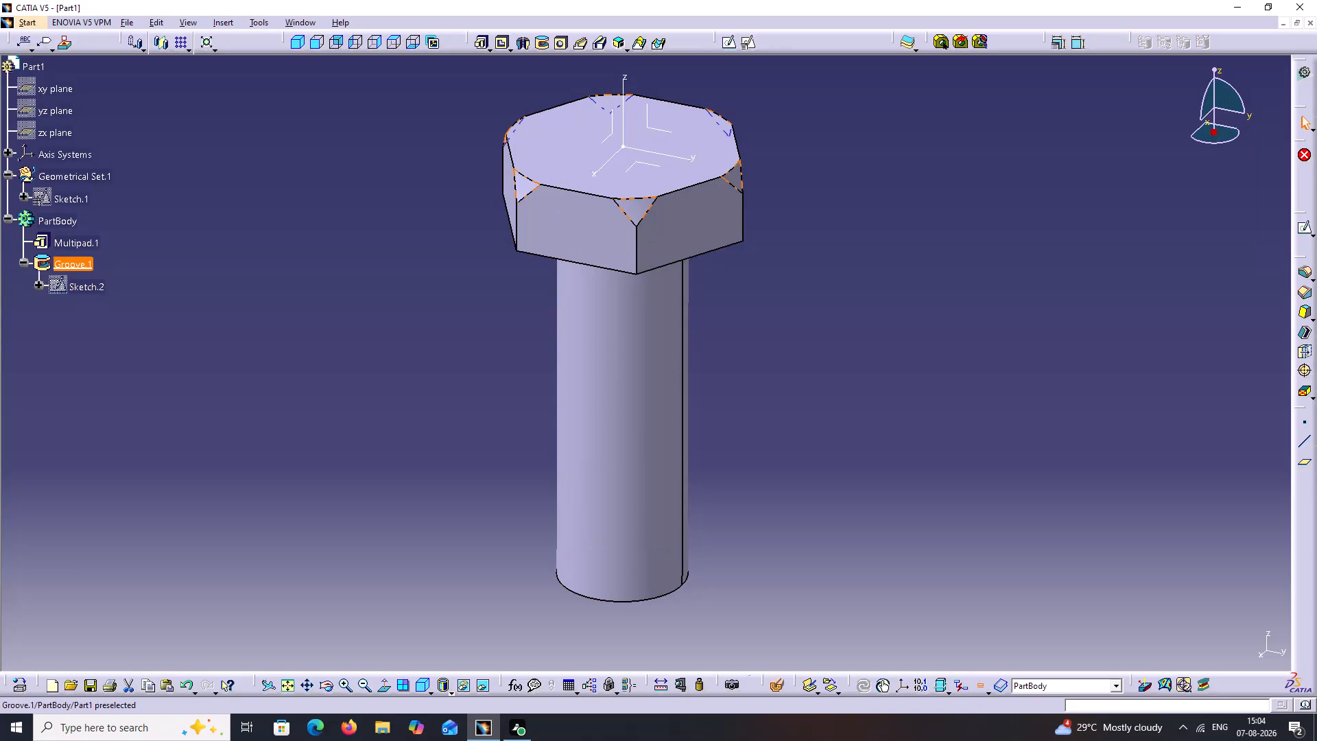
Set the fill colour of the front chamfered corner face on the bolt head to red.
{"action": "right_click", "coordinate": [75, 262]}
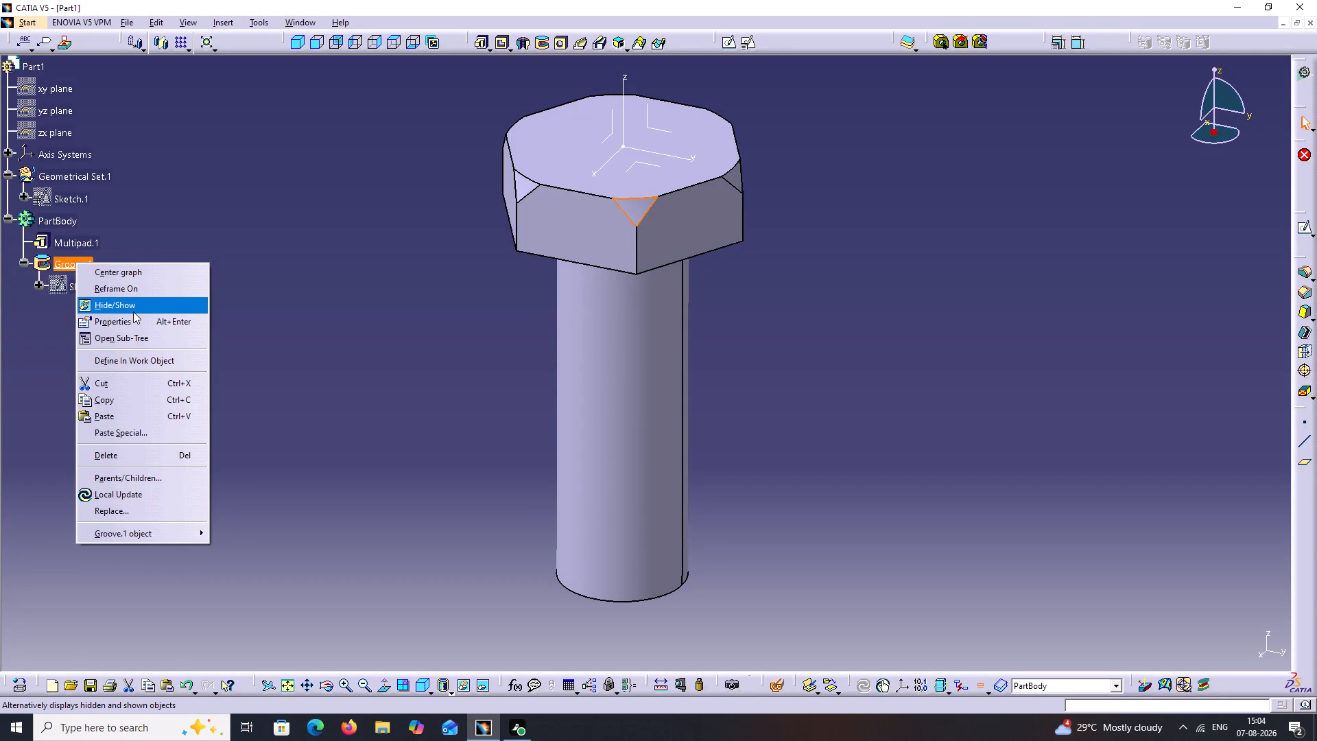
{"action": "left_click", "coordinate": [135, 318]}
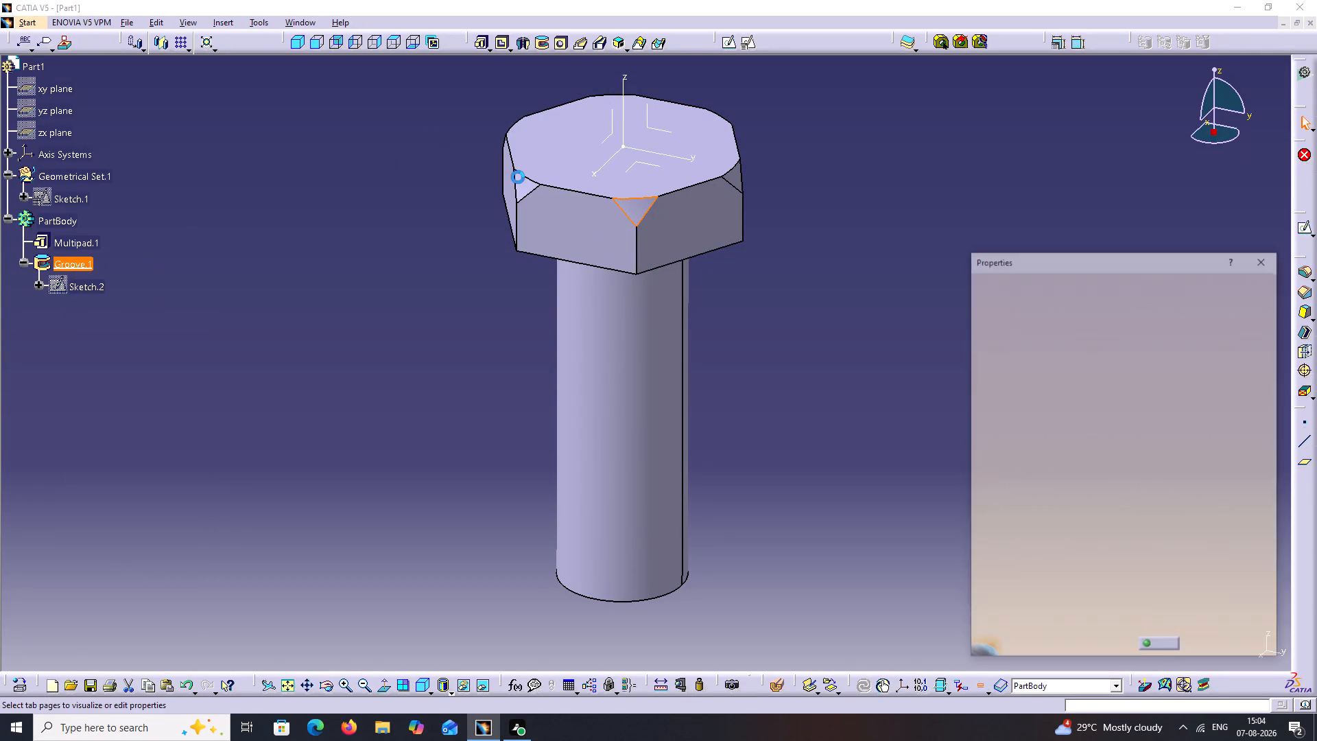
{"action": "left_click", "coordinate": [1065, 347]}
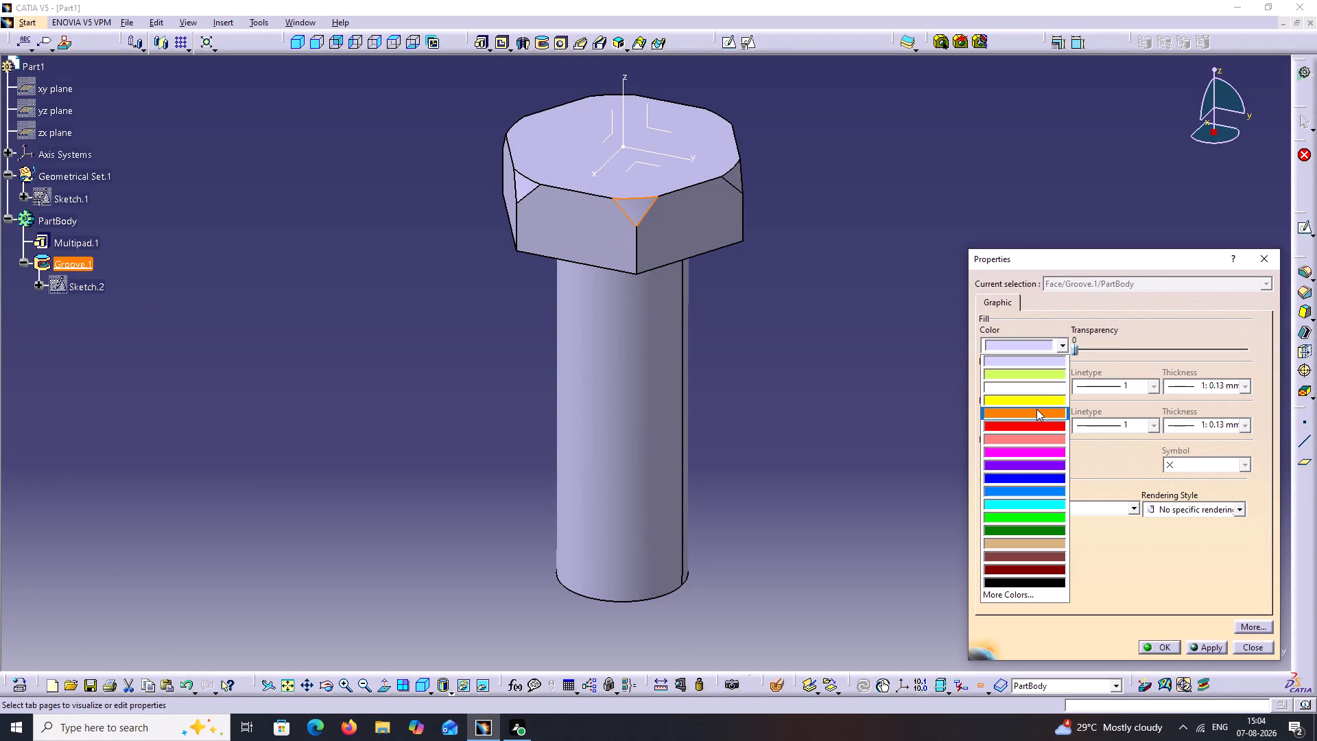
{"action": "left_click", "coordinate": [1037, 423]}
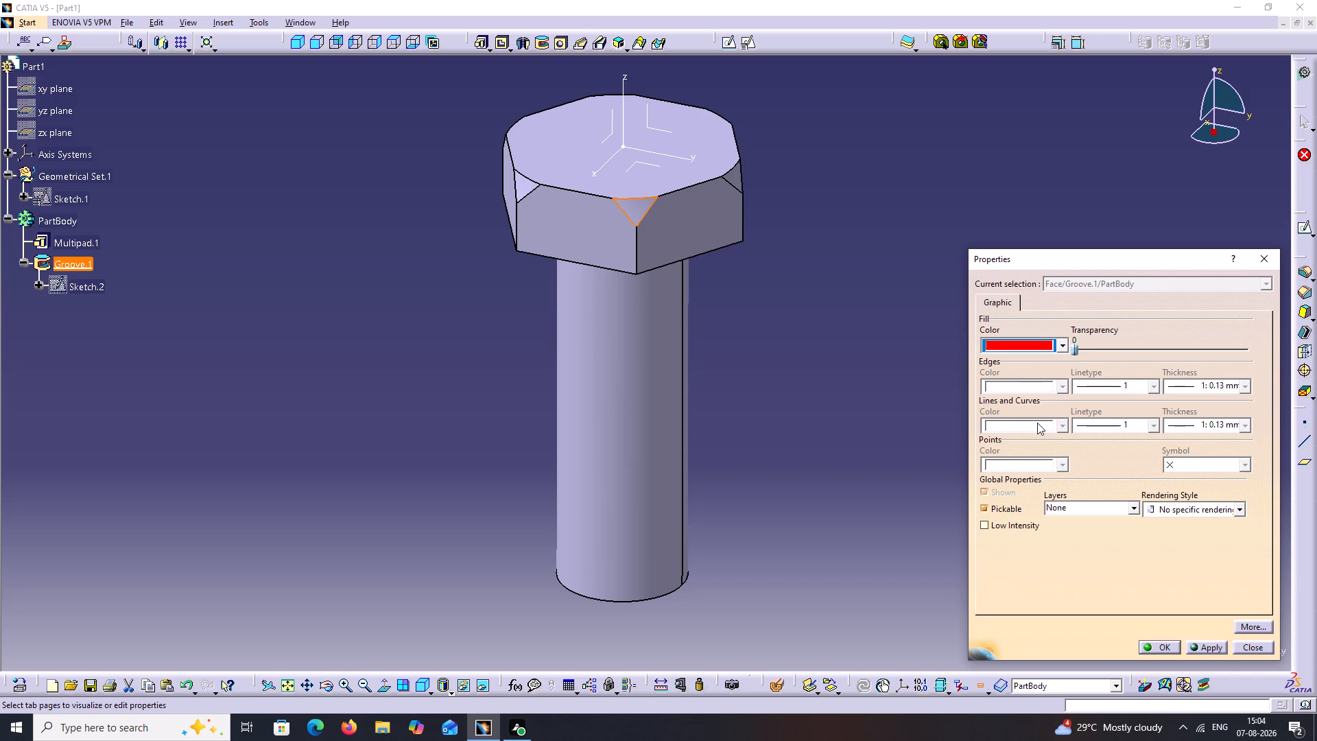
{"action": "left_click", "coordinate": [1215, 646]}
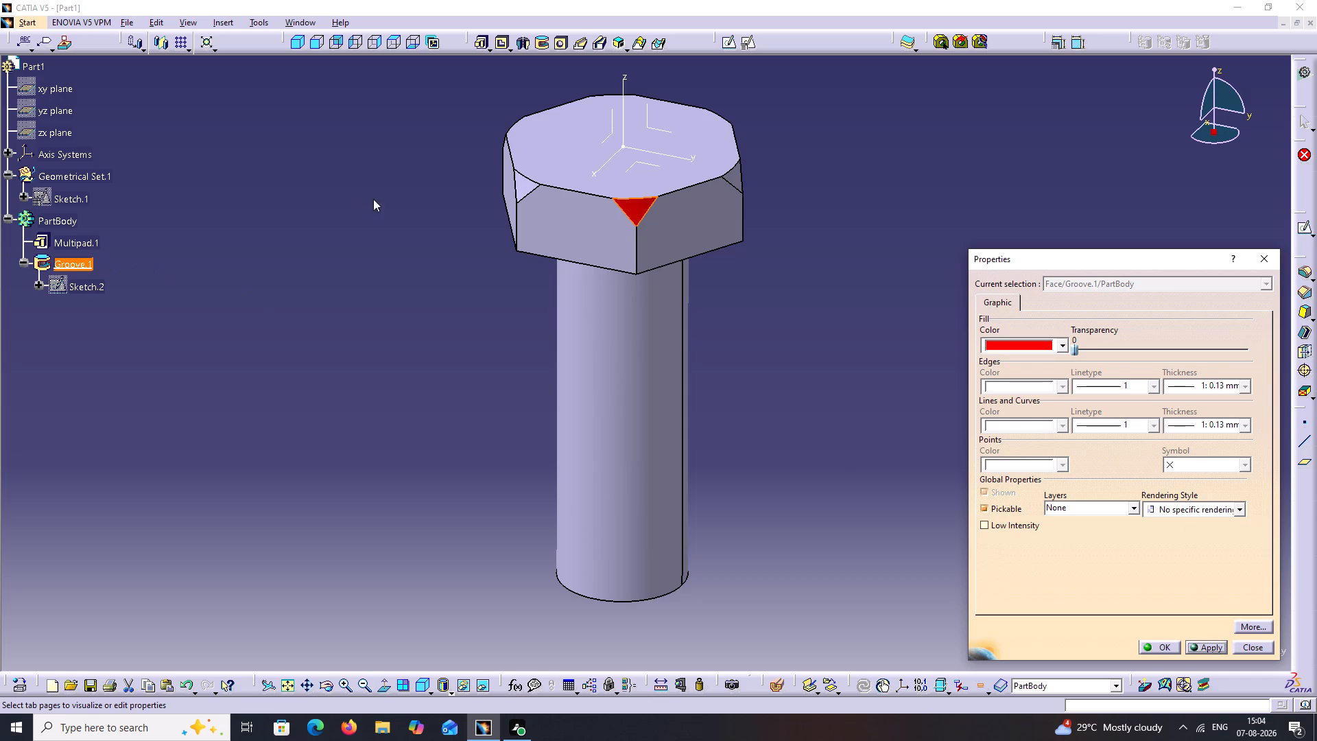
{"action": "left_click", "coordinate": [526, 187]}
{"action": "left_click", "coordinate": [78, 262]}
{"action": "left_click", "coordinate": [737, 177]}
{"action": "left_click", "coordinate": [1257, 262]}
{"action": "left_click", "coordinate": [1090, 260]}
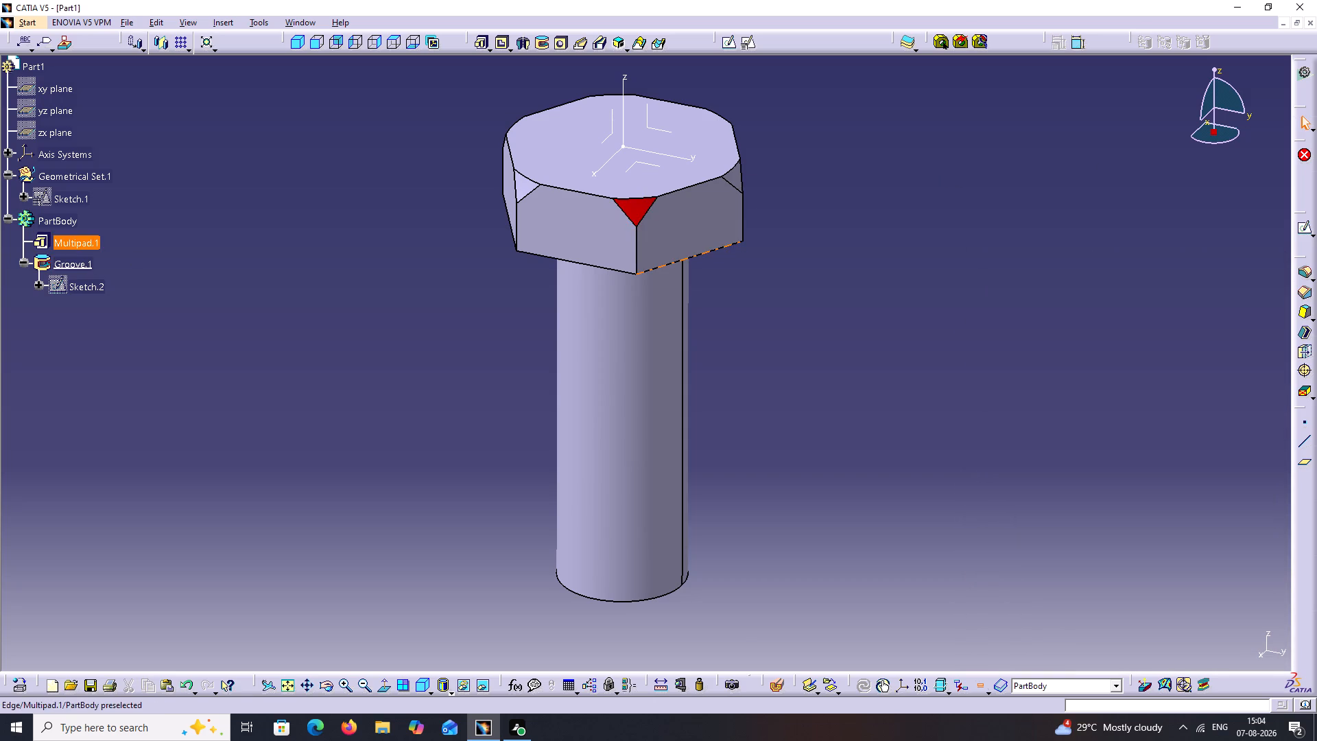
Set the fill colour of the whole Groove.1 feature to red.
{"action": "right_click", "coordinate": [78, 263]}
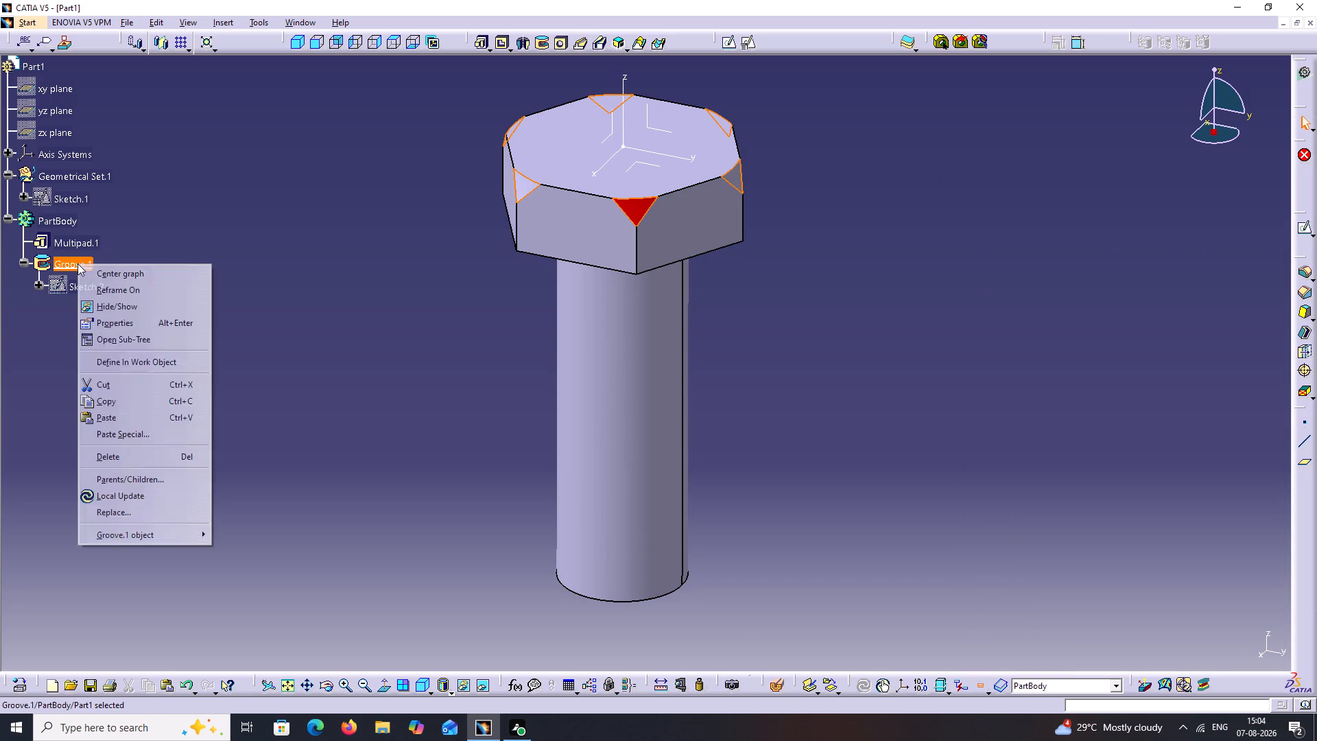
{"action": "left_click", "coordinate": [123, 325]}
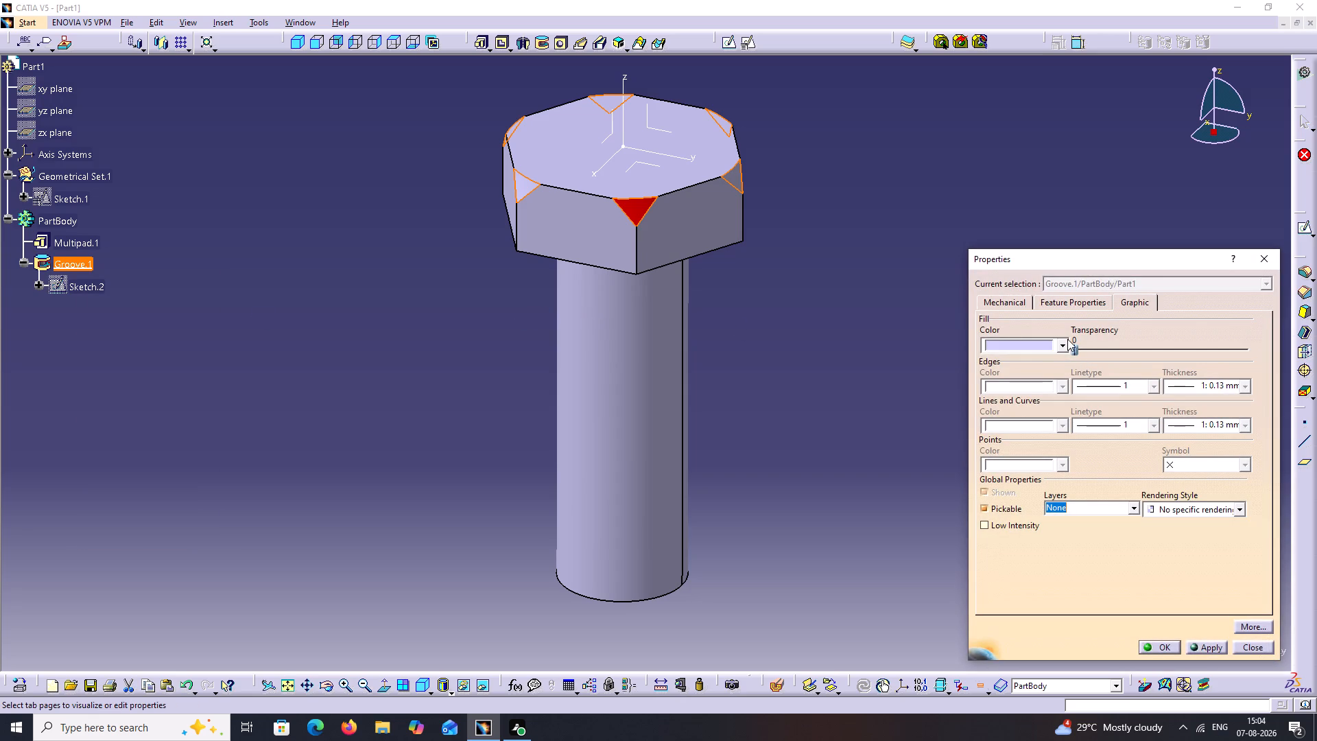
{"action": "left_click", "coordinate": [1063, 344]}
{"action": "left_click", "coordinate": [1017, 426]}
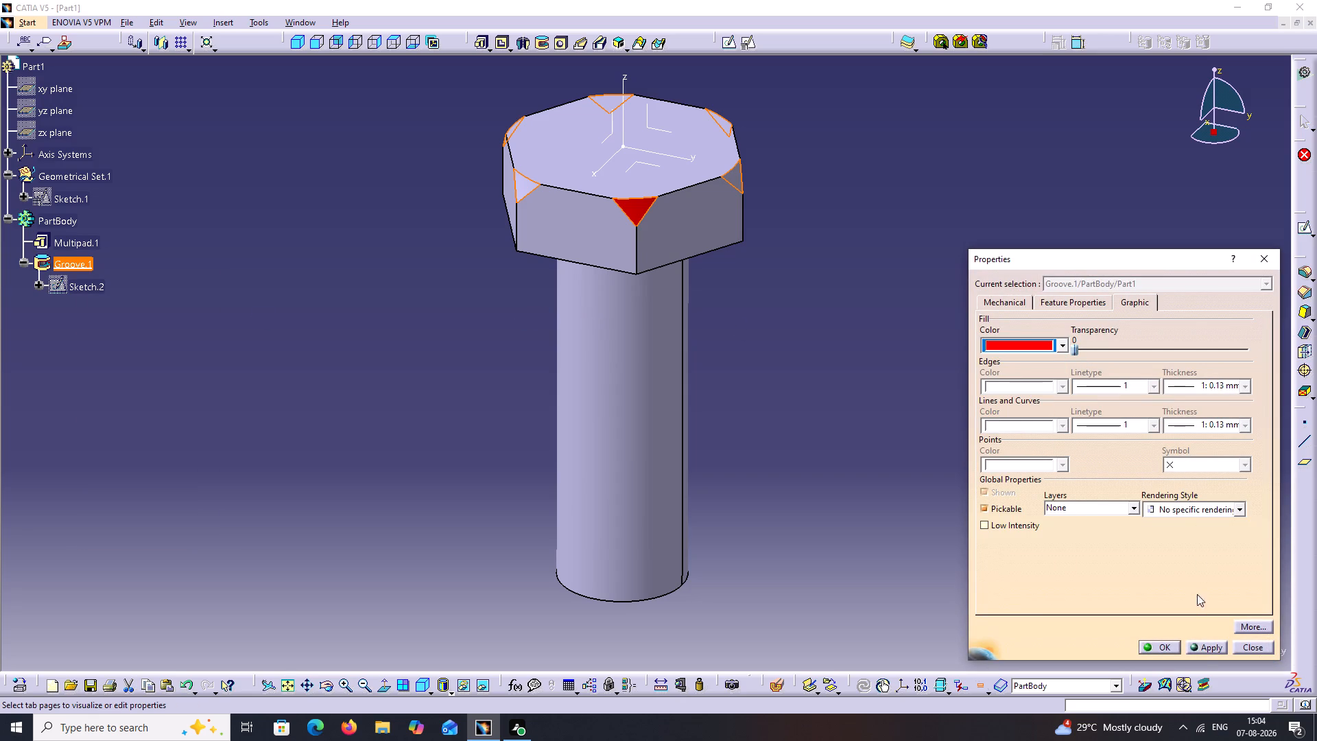
{"action": "left_click", "coordinate": [1201, 647]}
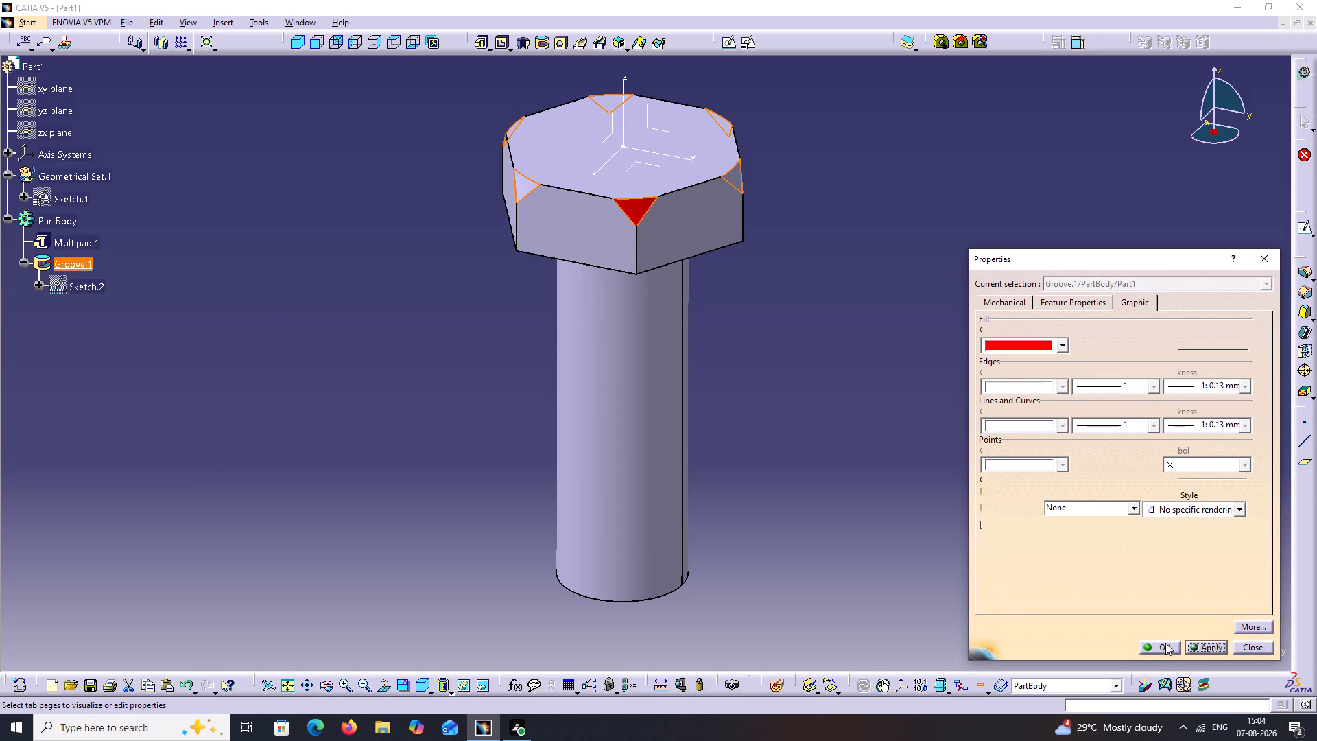
{"action": "left_click", "coordinate": [1165, 643]}
{"action": "left_click", "coordinate": [967, 375]}
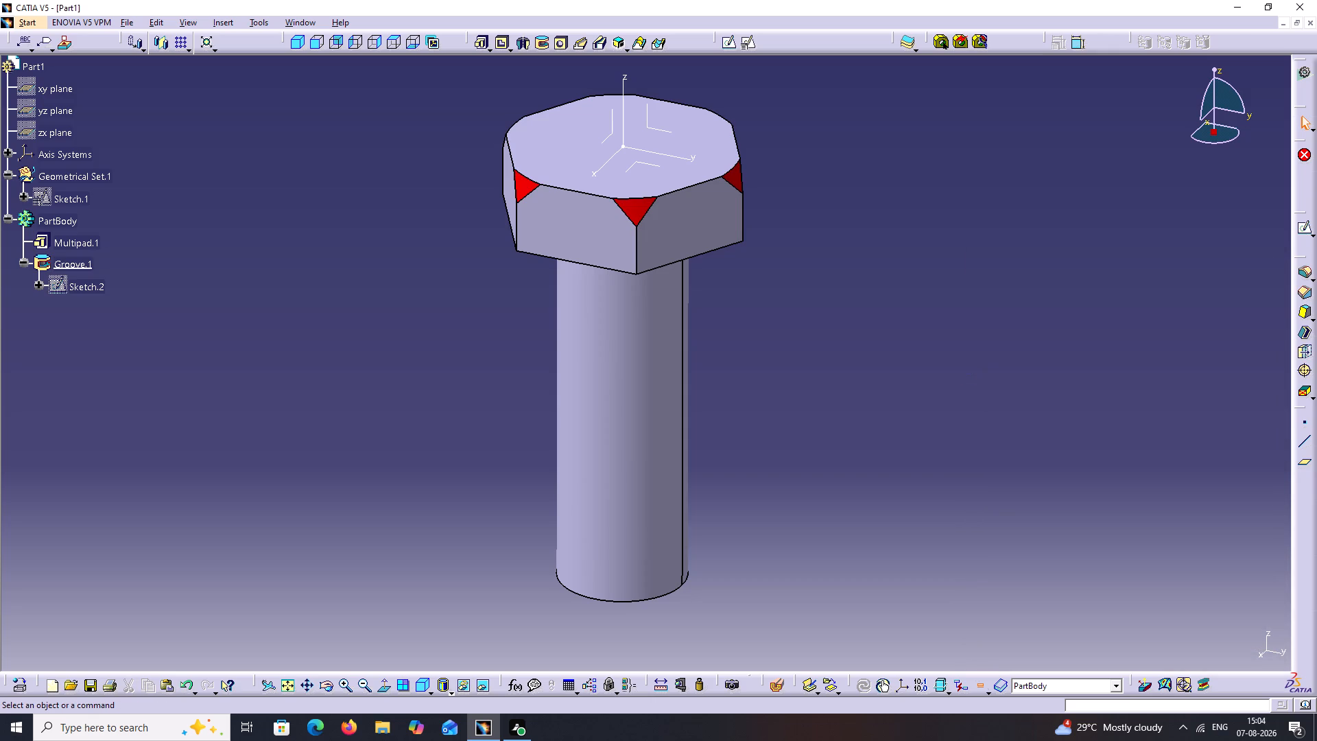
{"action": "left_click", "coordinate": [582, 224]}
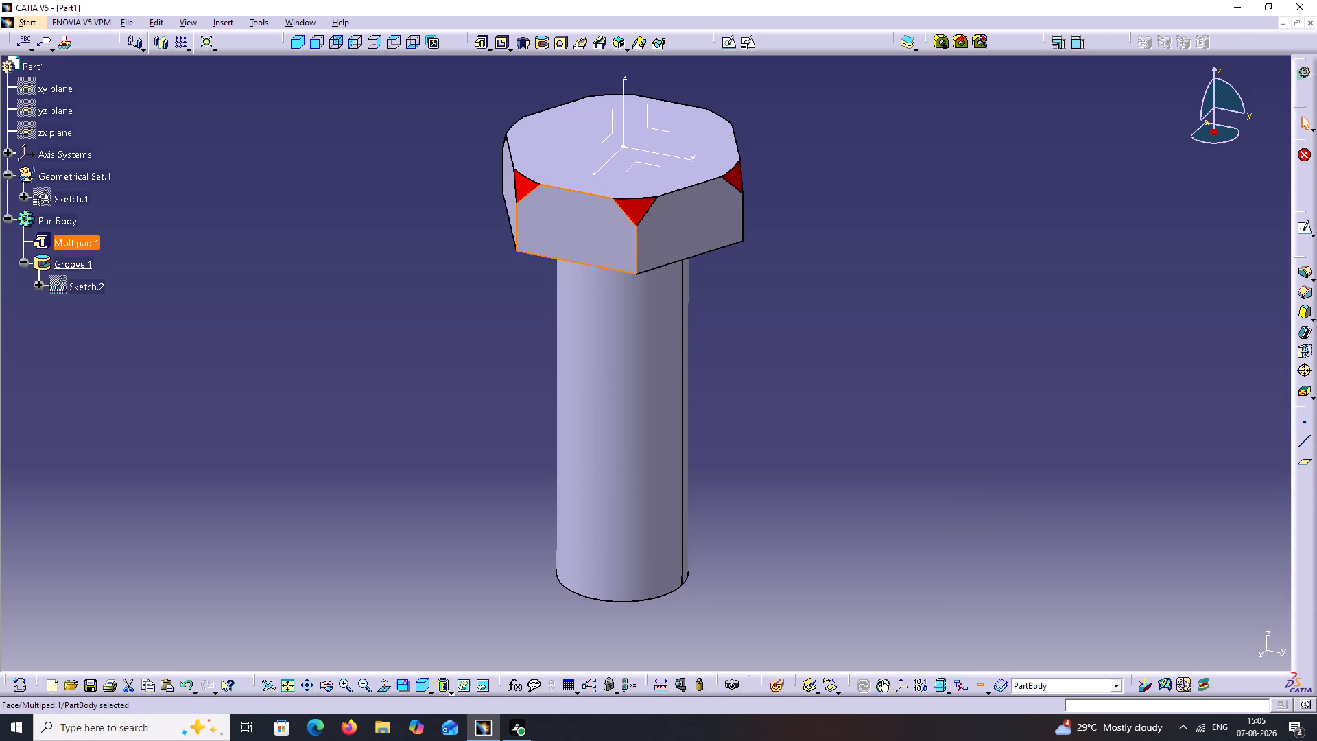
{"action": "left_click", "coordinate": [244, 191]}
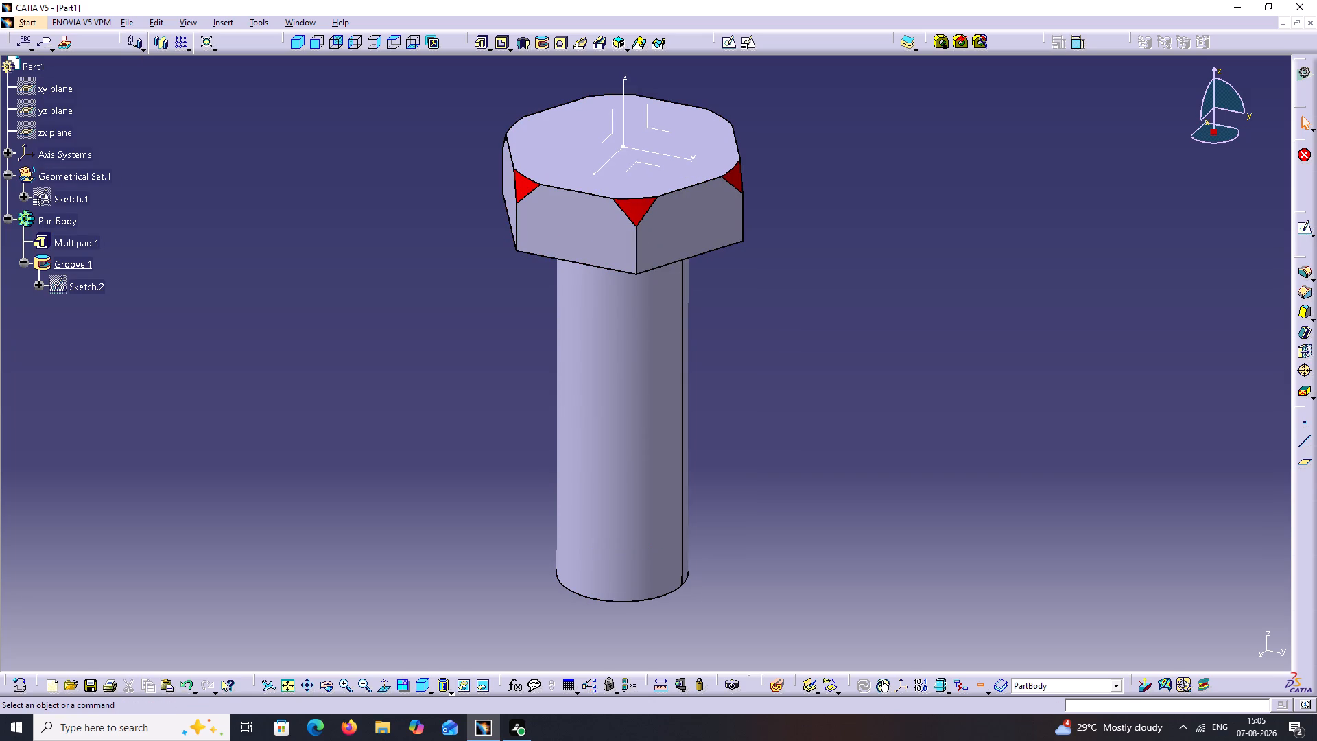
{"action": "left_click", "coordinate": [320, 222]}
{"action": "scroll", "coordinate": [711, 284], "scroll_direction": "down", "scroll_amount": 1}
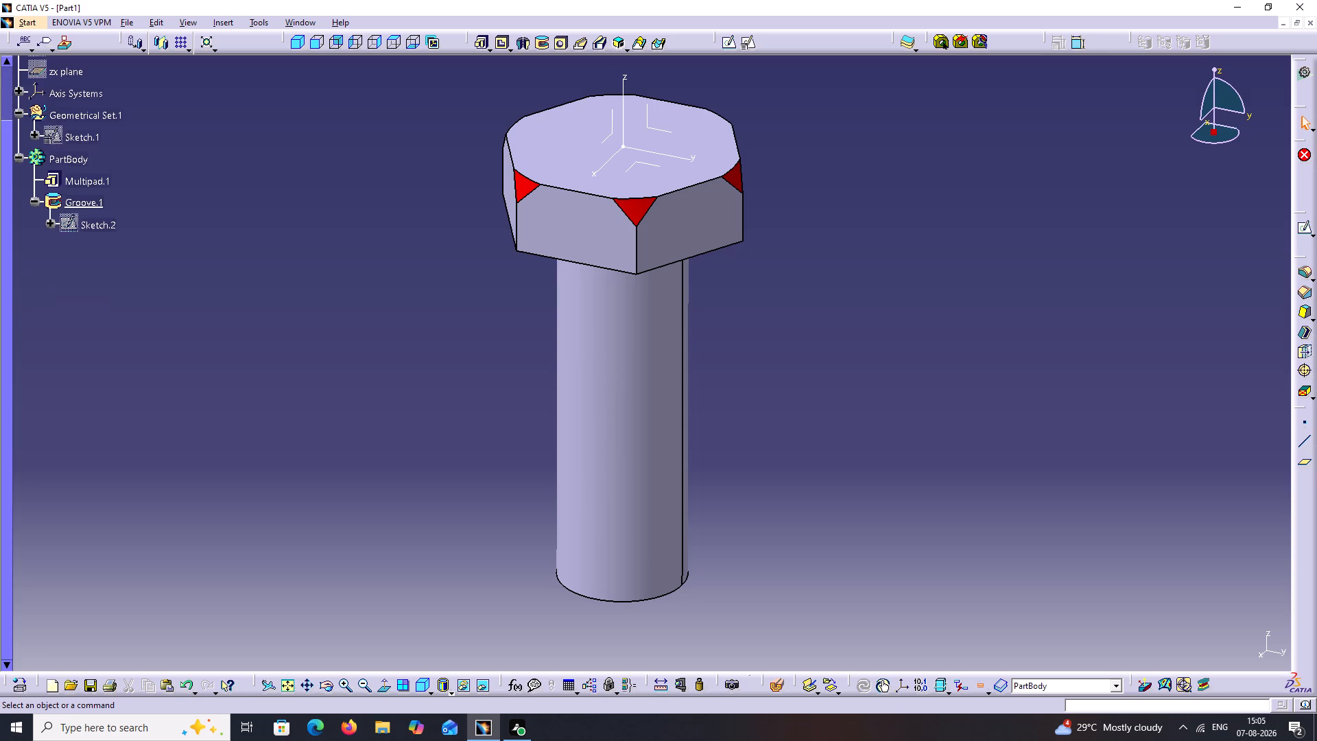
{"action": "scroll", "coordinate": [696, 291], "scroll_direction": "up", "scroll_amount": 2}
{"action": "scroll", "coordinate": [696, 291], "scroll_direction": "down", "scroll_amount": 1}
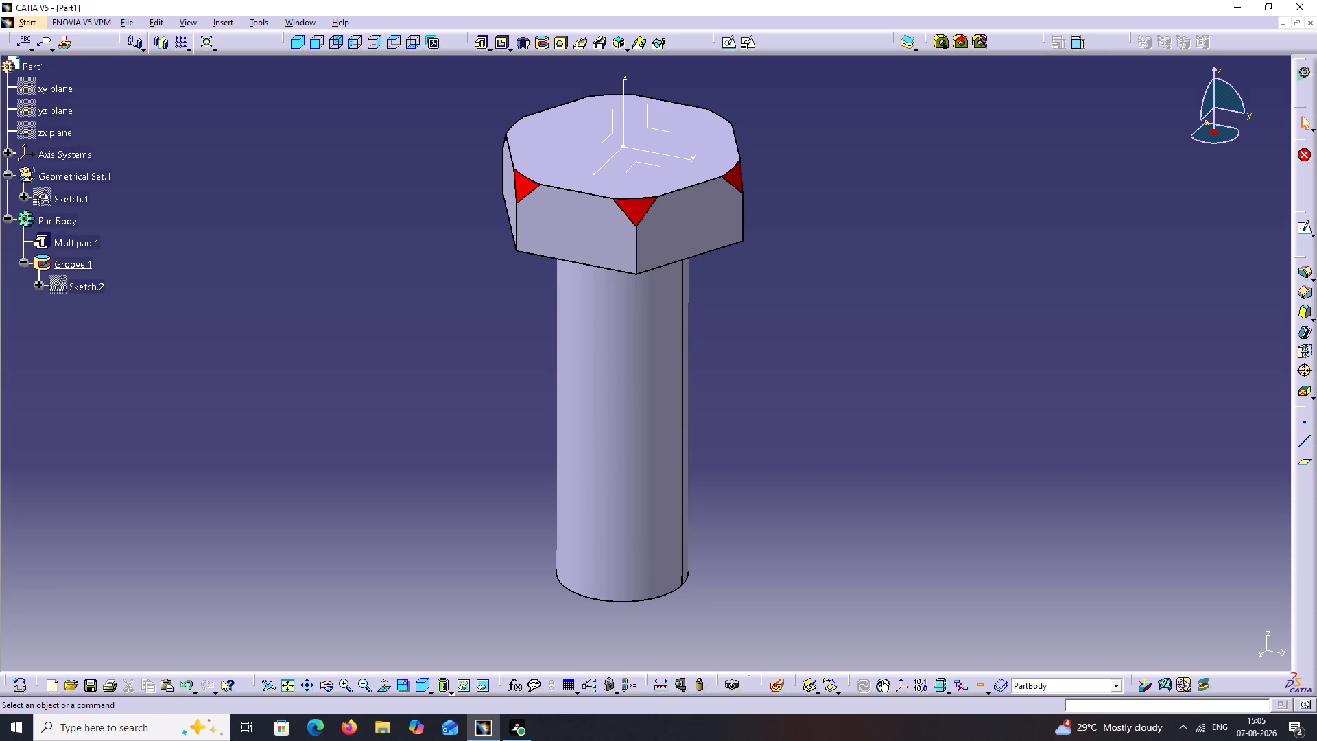
Create a coordinate point at X 25 mm, Y 0 mm, Z -180 mm, on the shank's bottom edge.
{"action": "left_click", "coordinate": [1302, 420]}
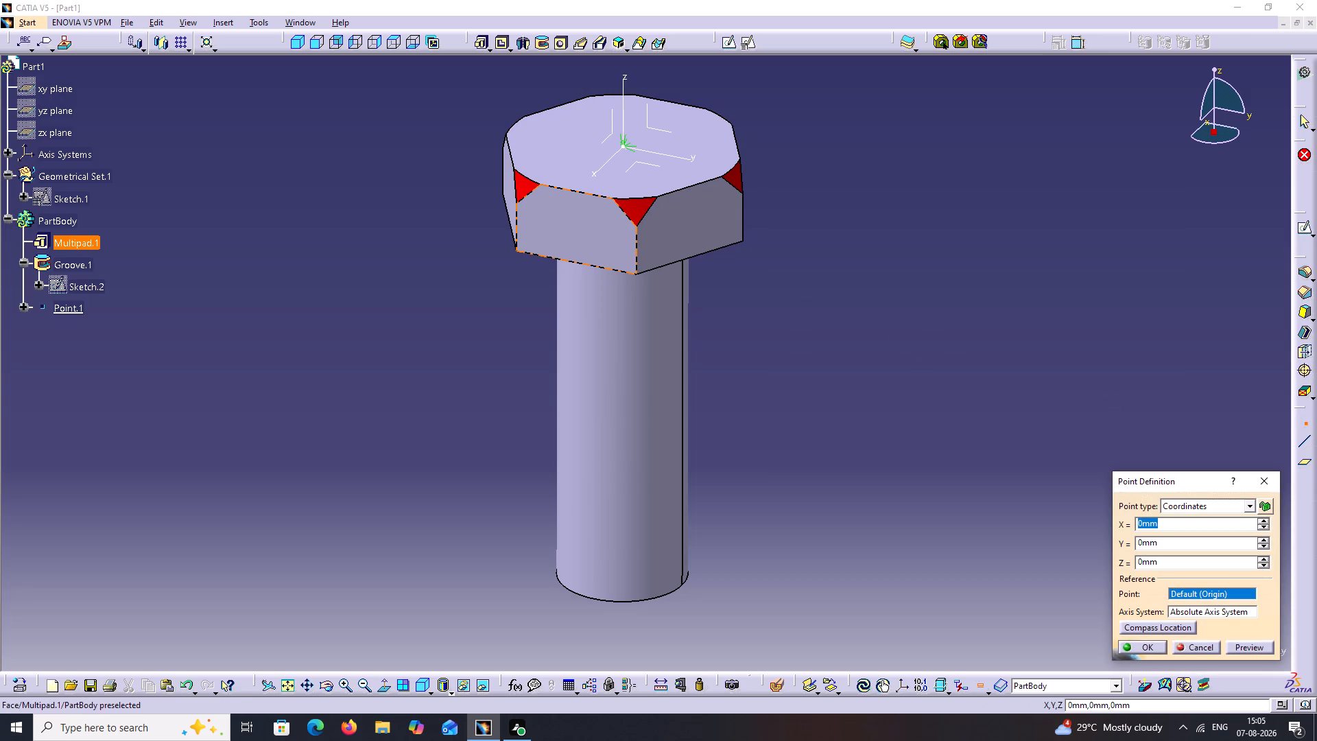
{"action": "type", "text": "25"}
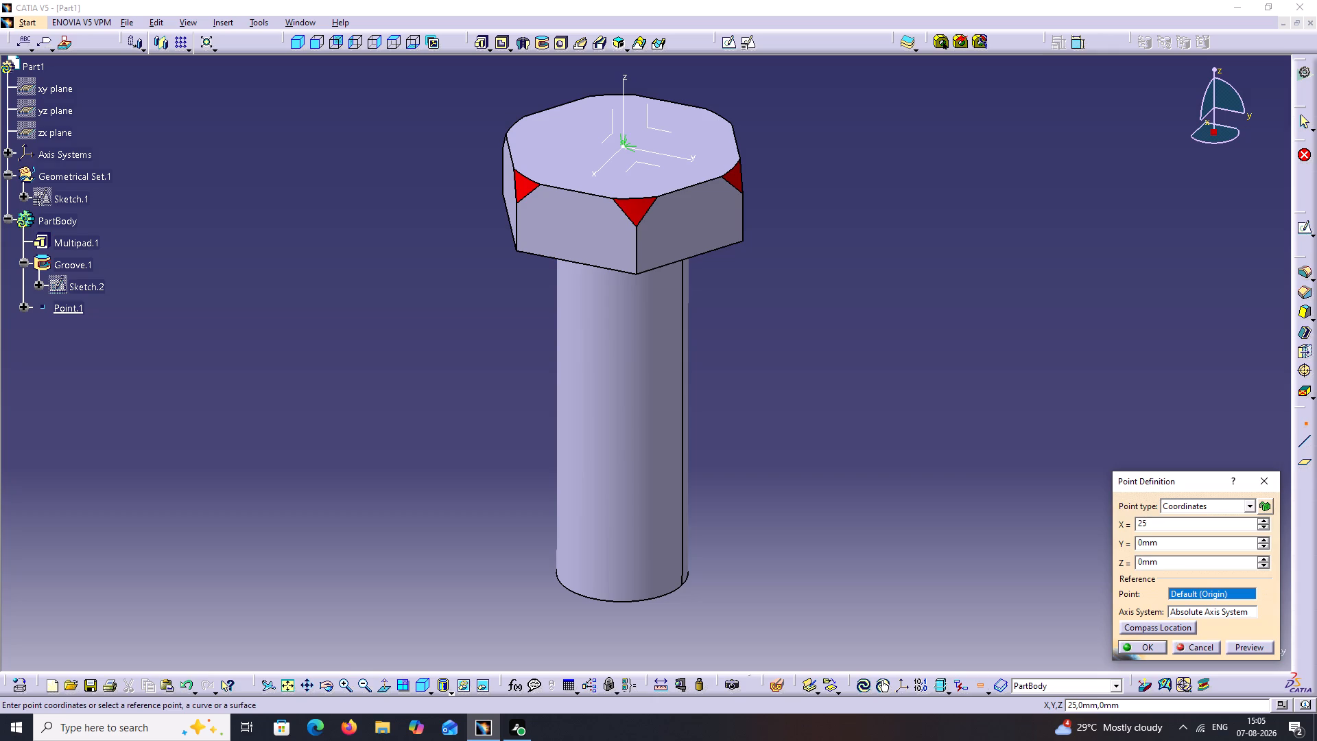
{"action": "left_click", "coordinate": [1176, 558]}
{"action": "double_click", "coordinate": [1176, 559]}
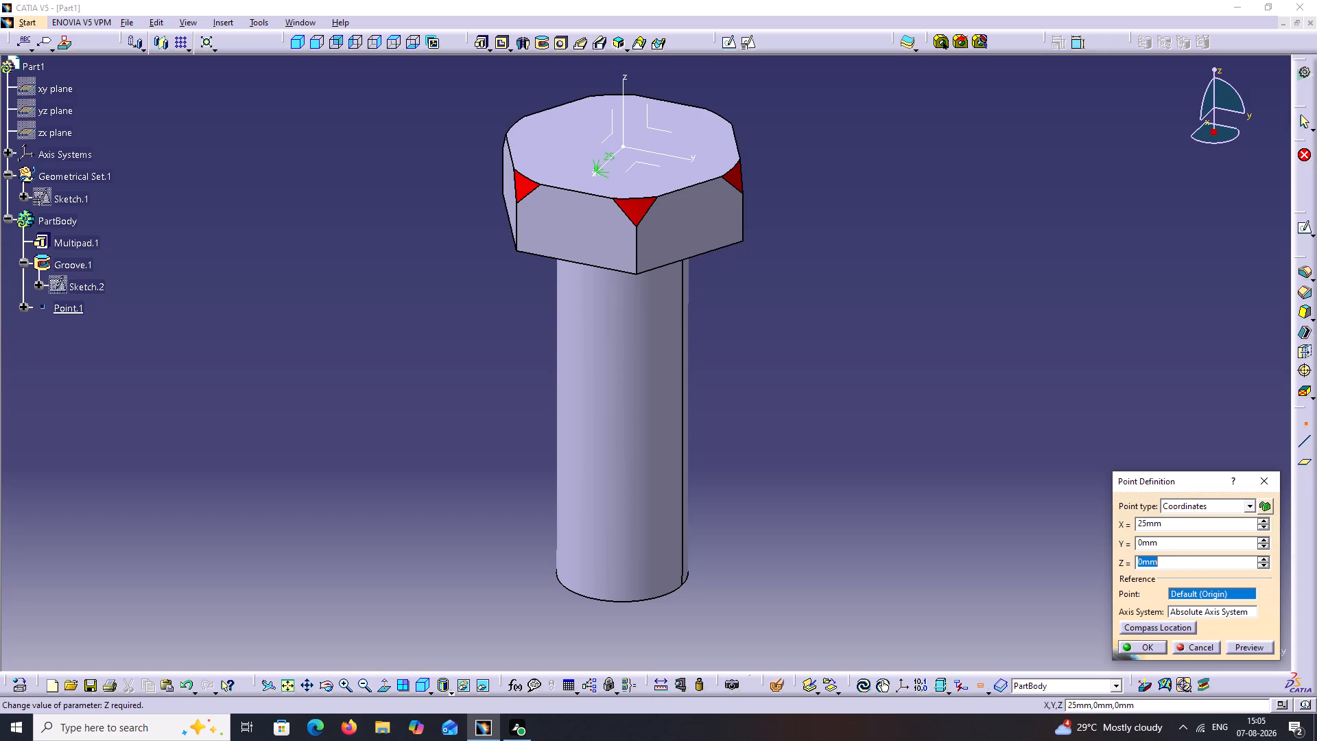
{"action": "type", "text": "-180"}
{"action": "left_click", "coordinate": [1007, 496]}
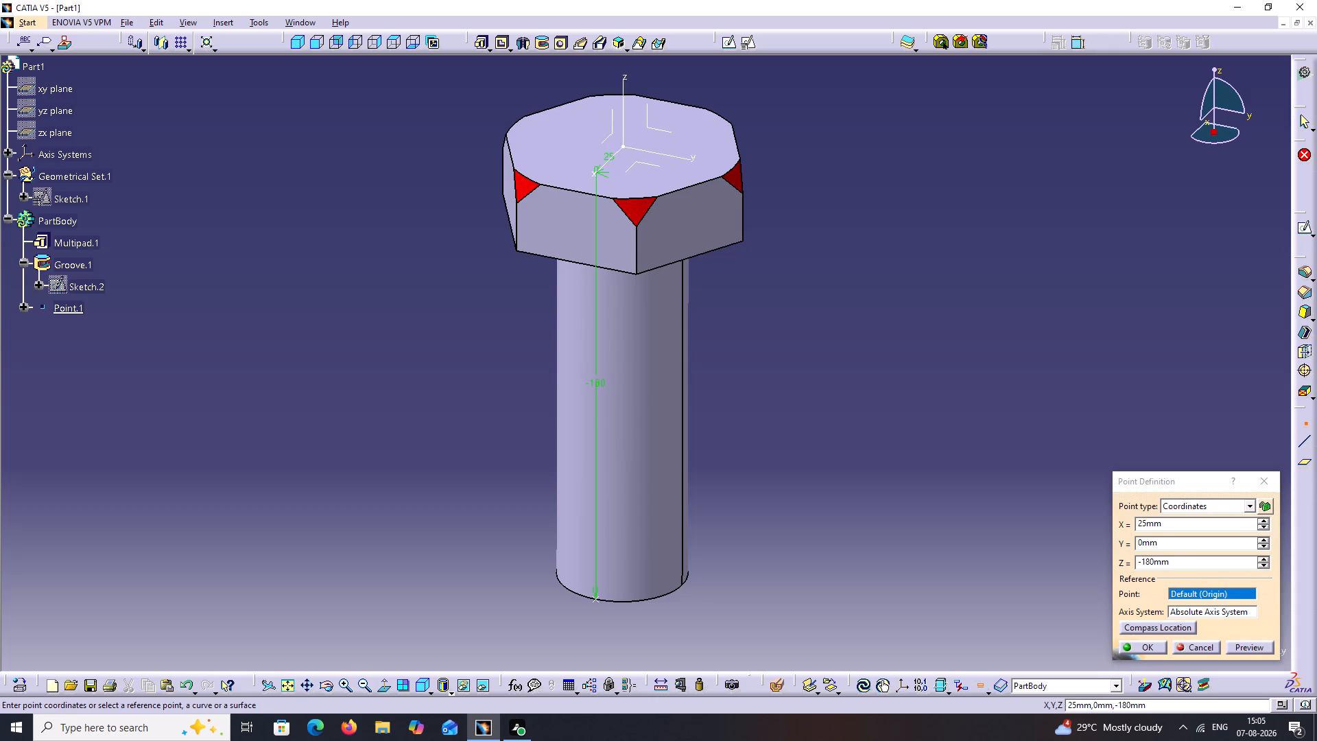
{"action": "left_click", "coordinate": [1152, 643]}
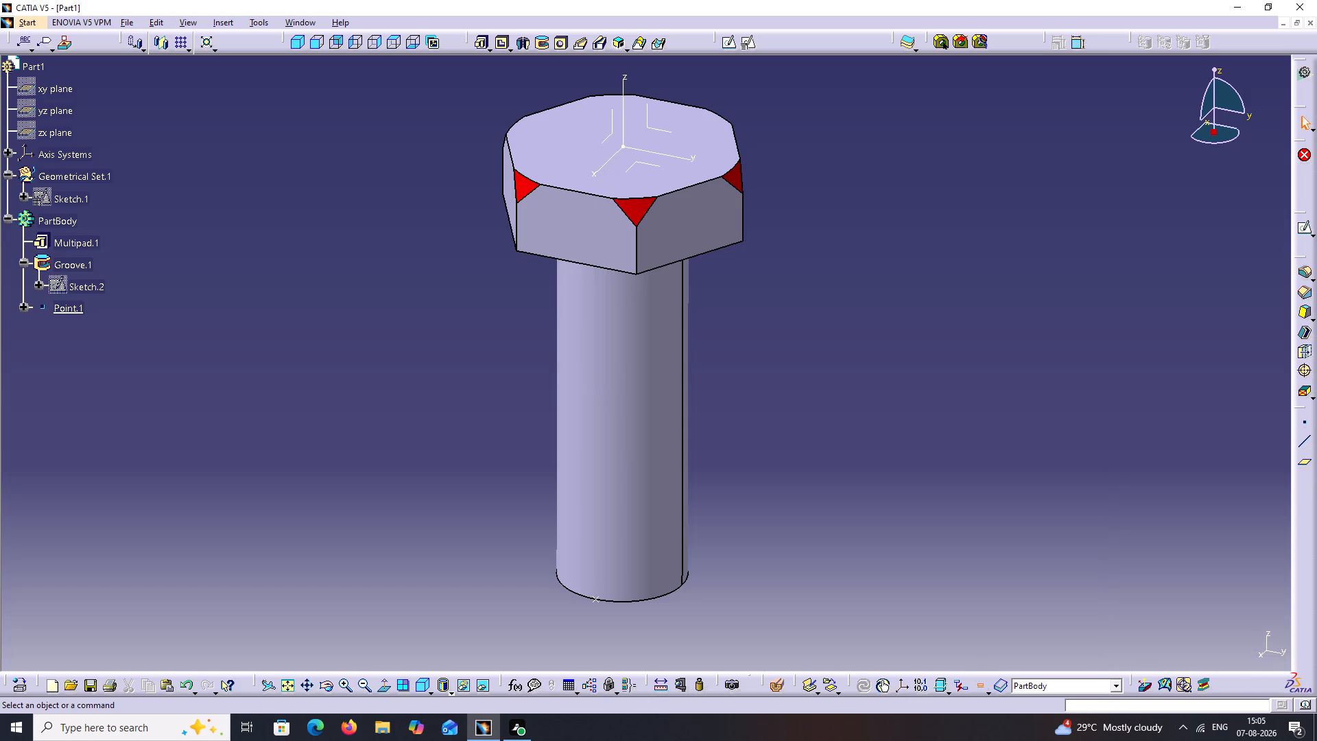
{"action": "left_click", "coordinate": [963, 564]}
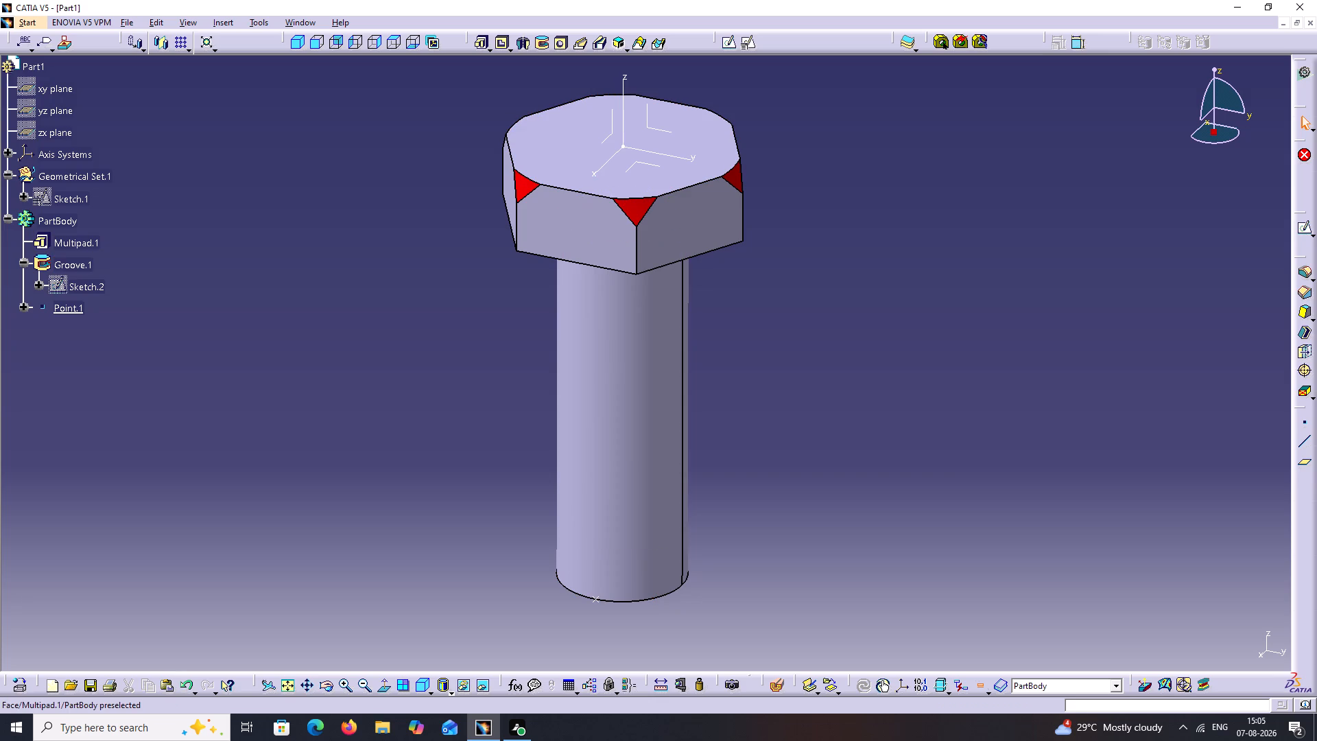
Define a counterclockwise helix starting at Point.1 around the absolute Z axis with 10 mm pitch and 100 mm height.
{"action": "left_click", "coordinate": [1184, 708]}
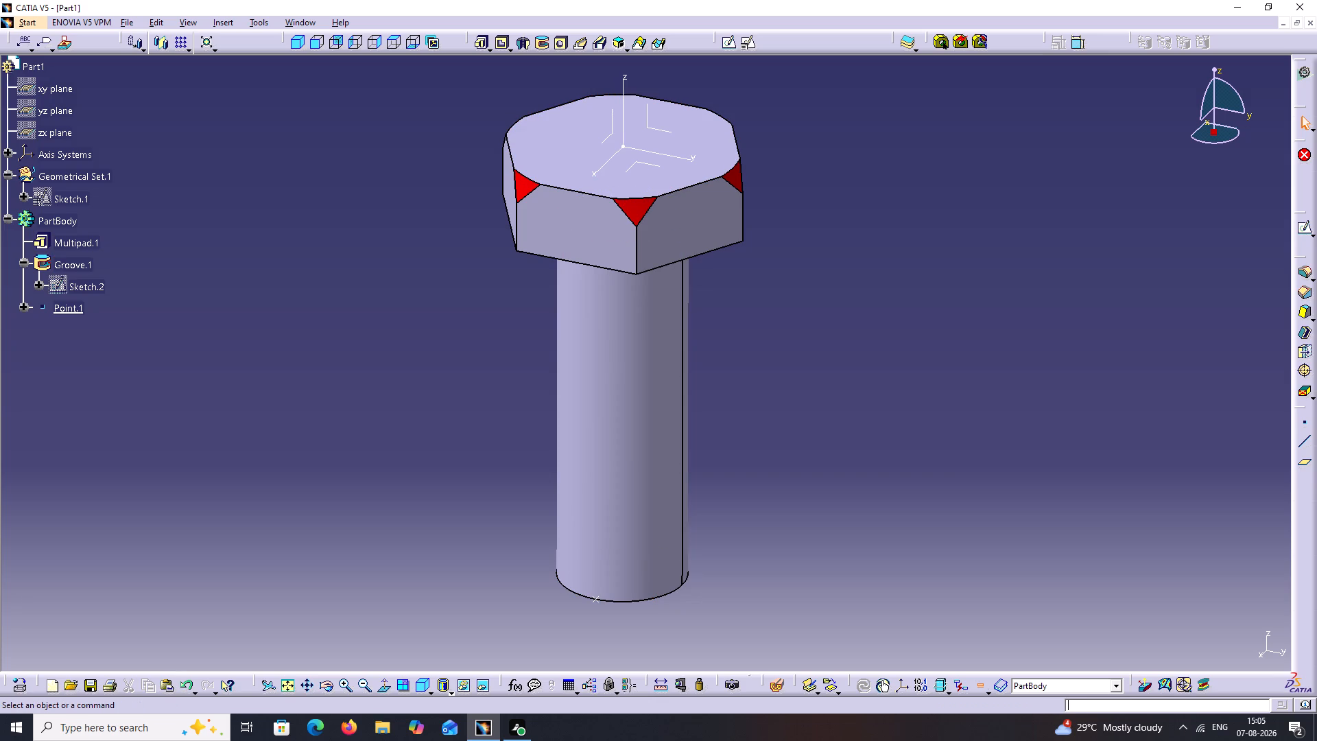
{"action": "type", "text": "c:"}
{"action": "type", "text": "he"}
{"action": "type", "text": "lix"}
{"action": "key", "text": "Return"}
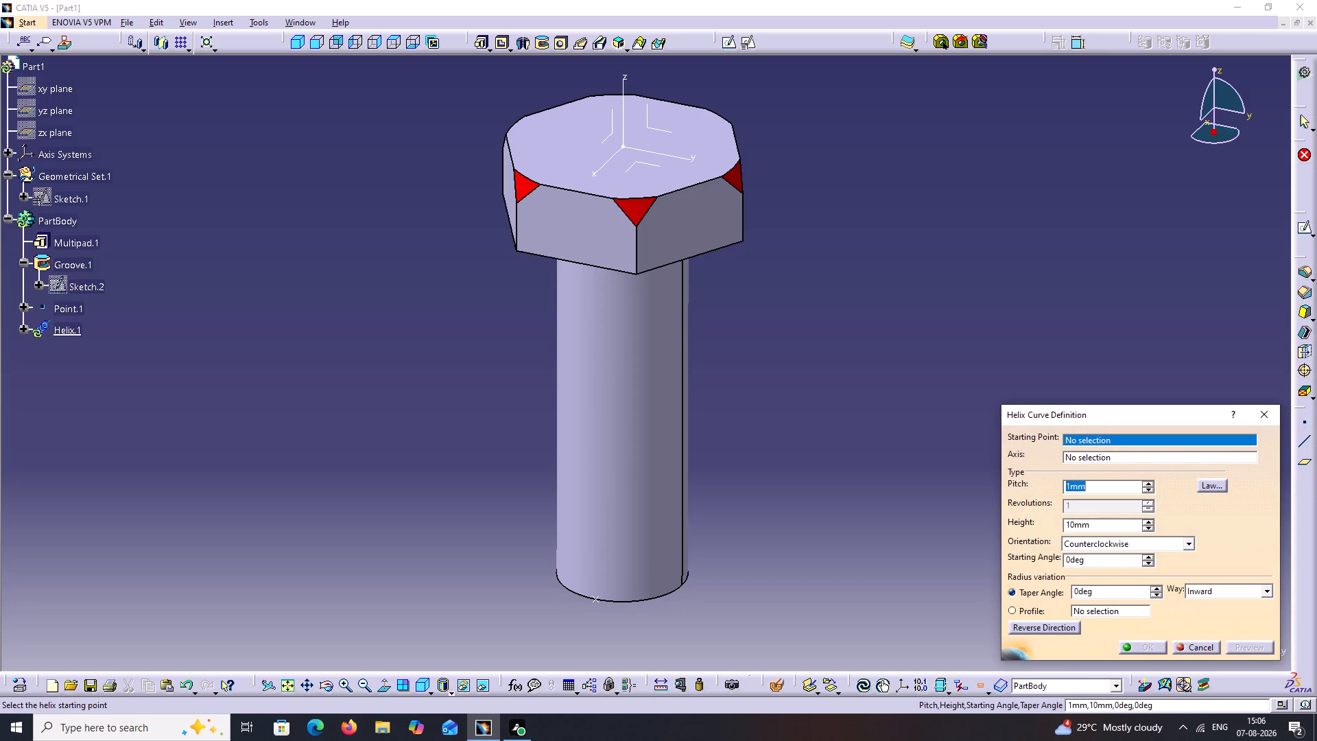
{"action": "left_click", "coordinate": [595, 599]}
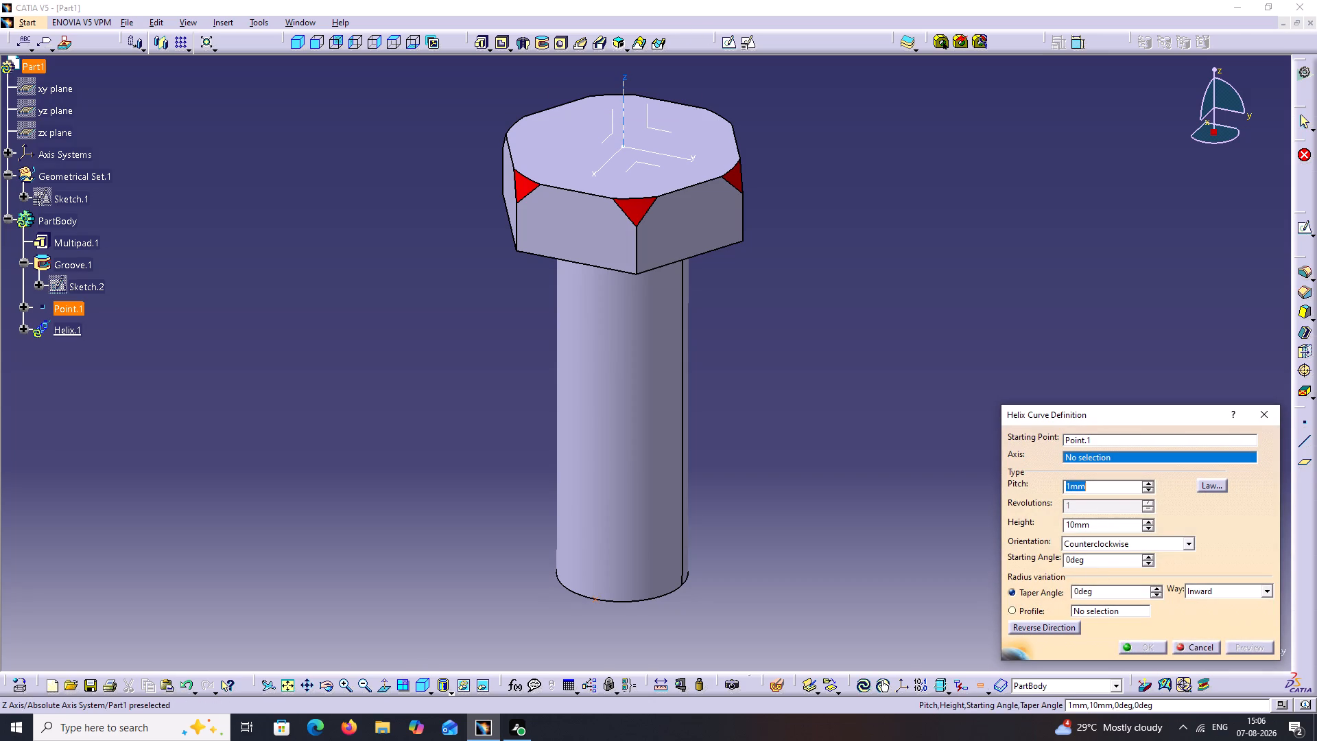
{"action": "left_click", "coordinate": [626, 79]}
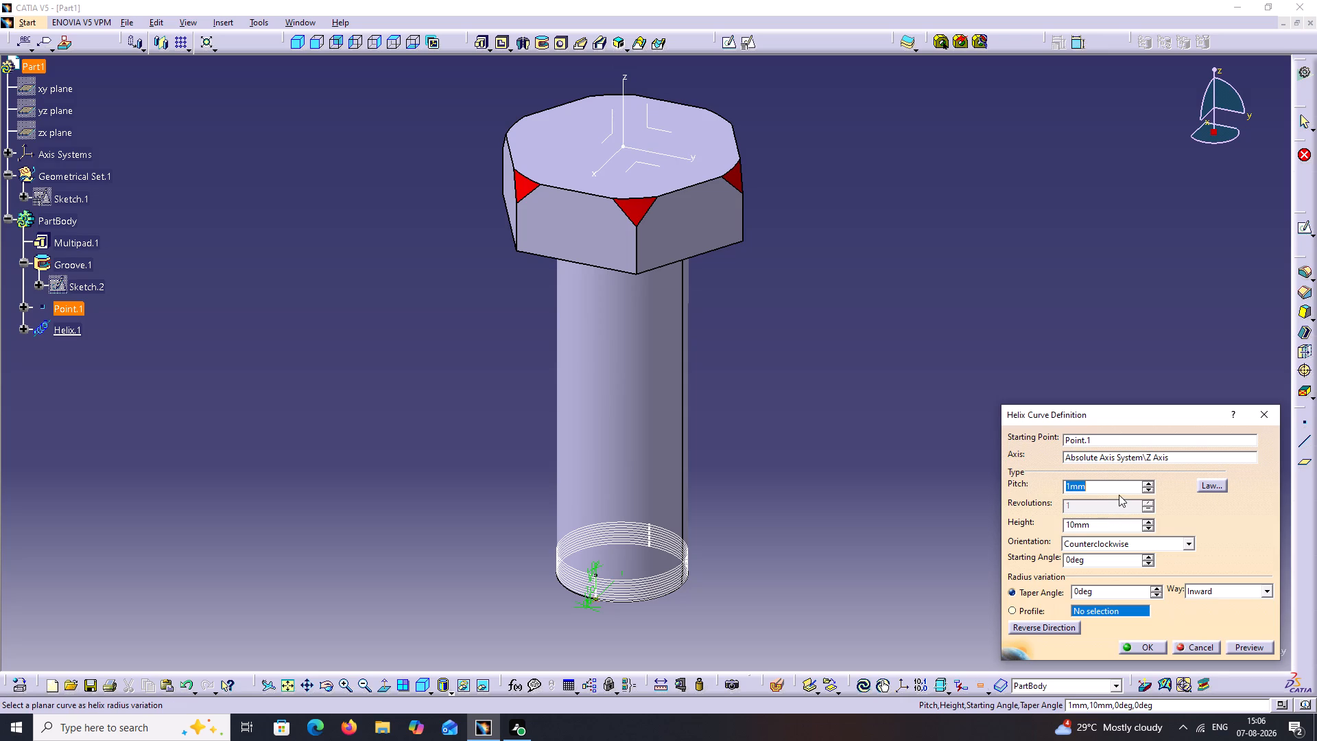
{"action": "type", "text": "10"}
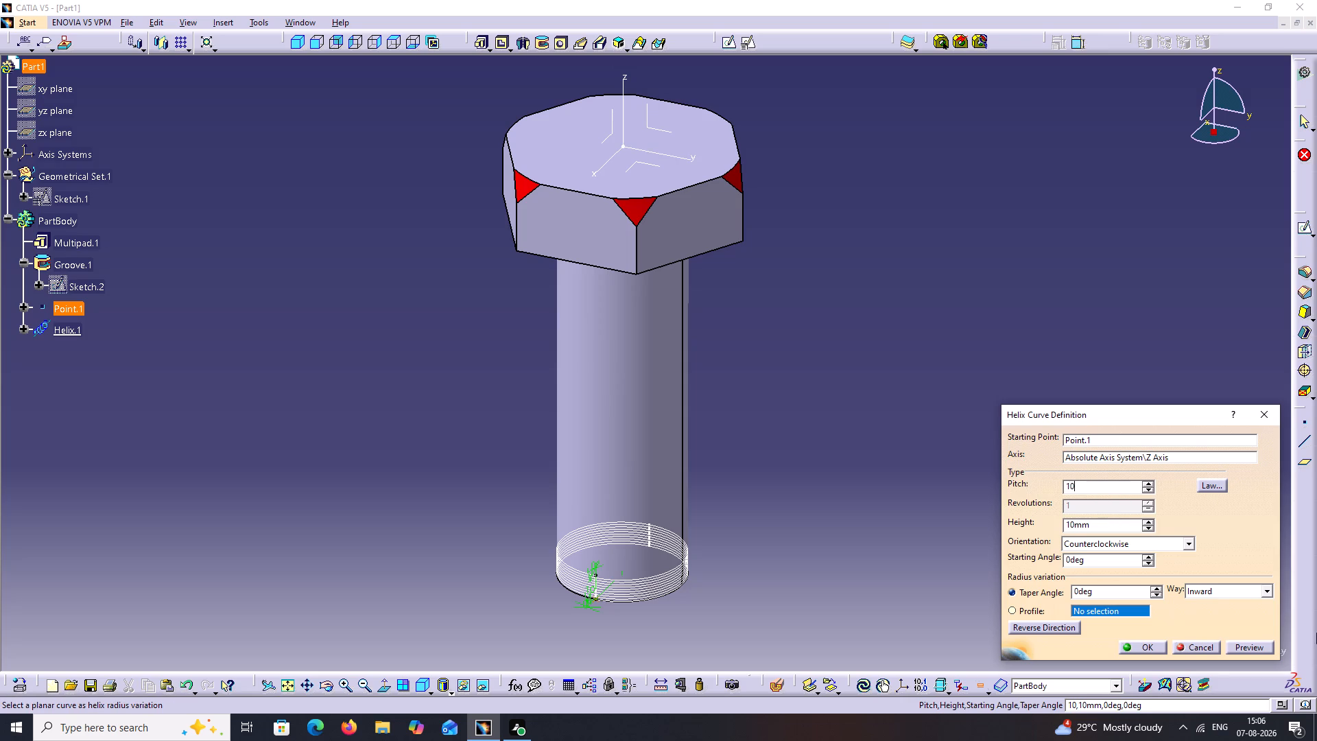
{"action": "double_click", "coordinate": [1097, 526]}
{"action": "type", "text": "100"}
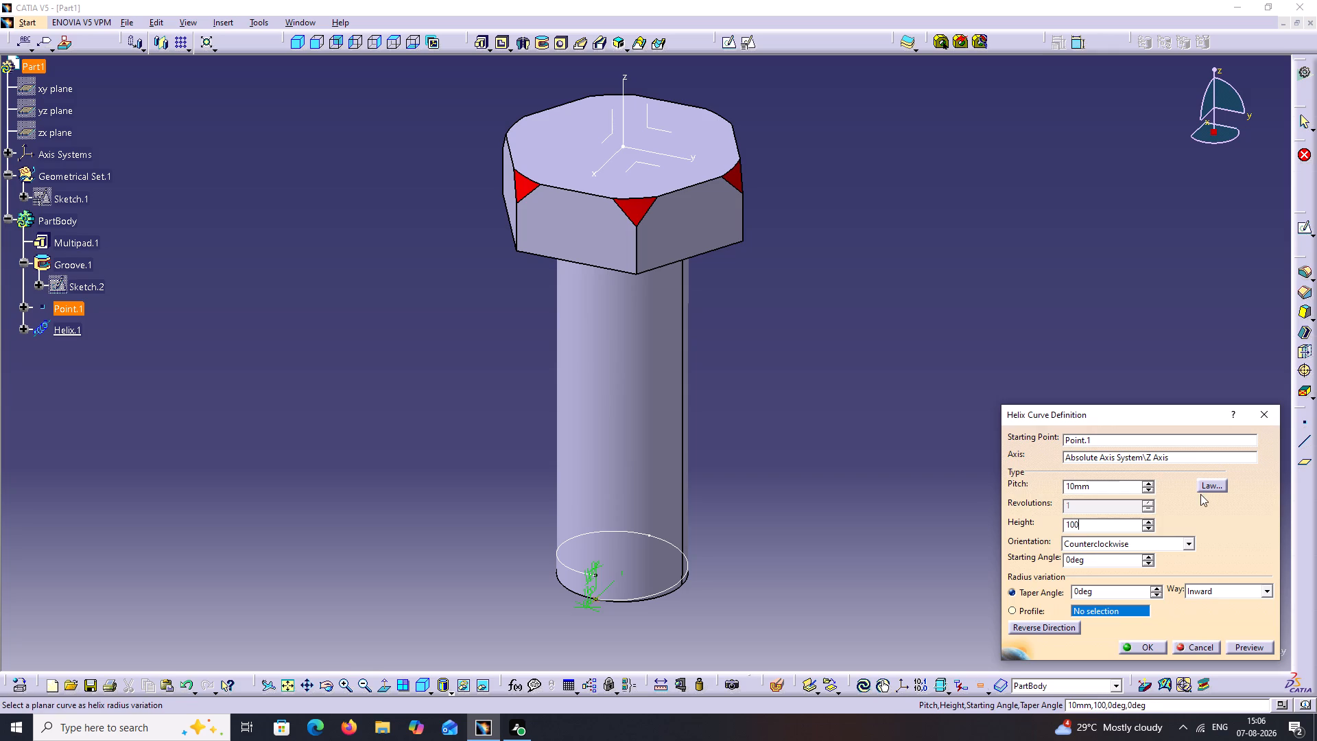
{"action": "left_click", "coordinate": [1200, 504]}
{"action": "left_click", "coordinate": [936, 556]}
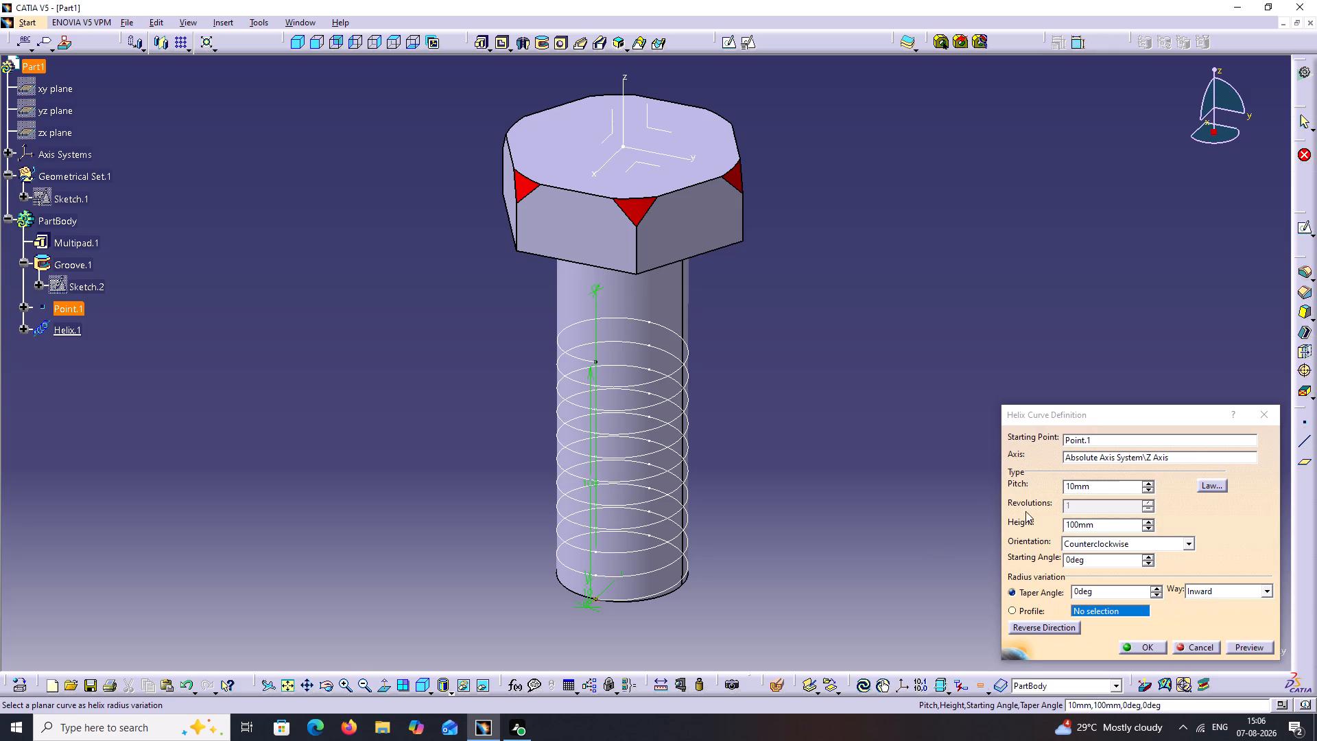
Set the helix pitch to 8 mm and its orientation to clockwise, and create the helix.
{"action": "double_click", "coordinate": [1108, 484]}
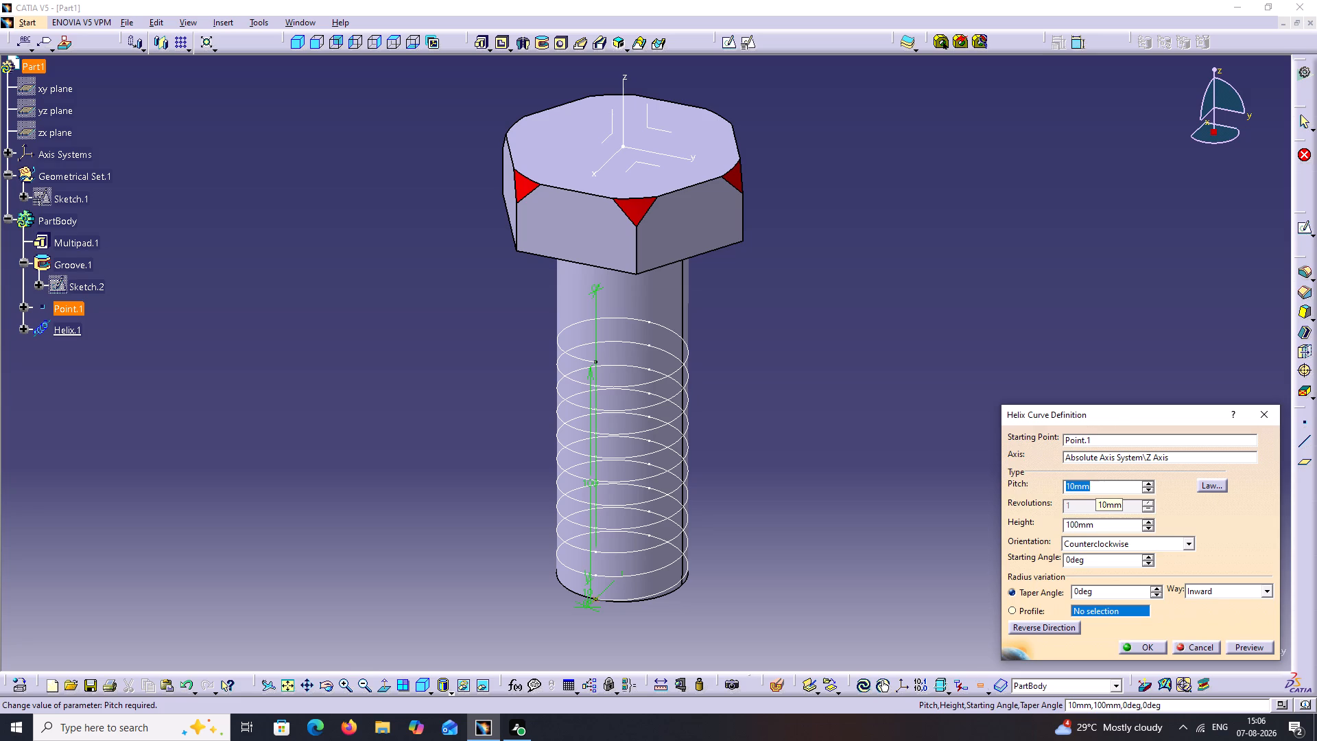
{"action": "key", "text": "8"}
{"action": "left_click", "coordinate": [794, 455]}
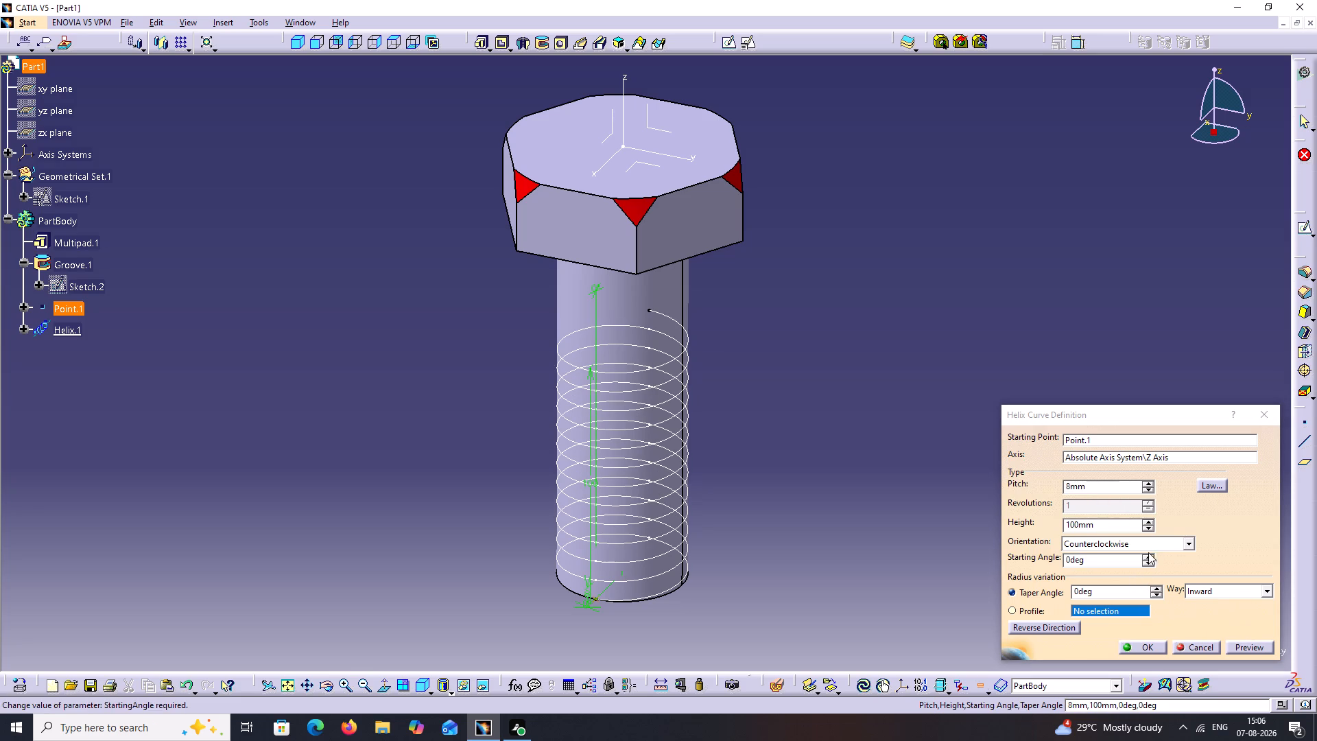
{"action": "left_click", "coordinate": [1189, 542]}
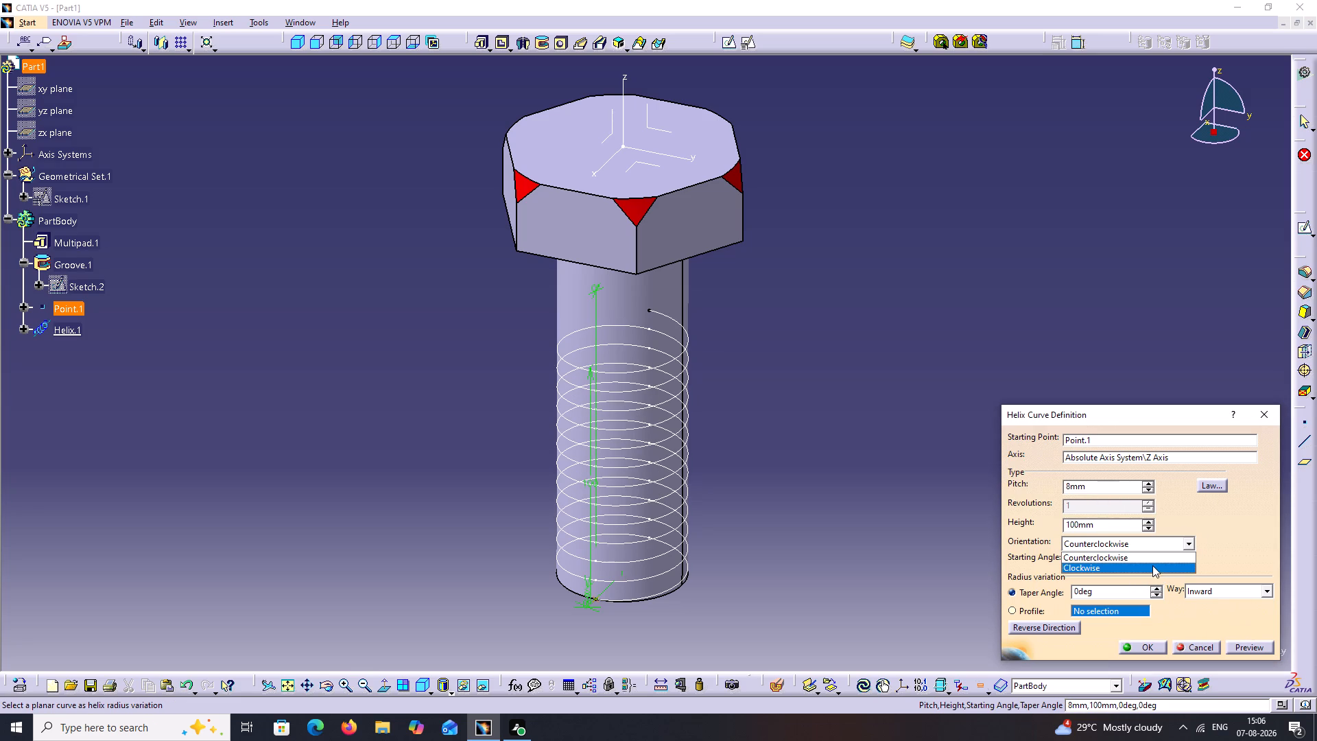
{"action": "left_click", "coordinate": [1152, 565]}
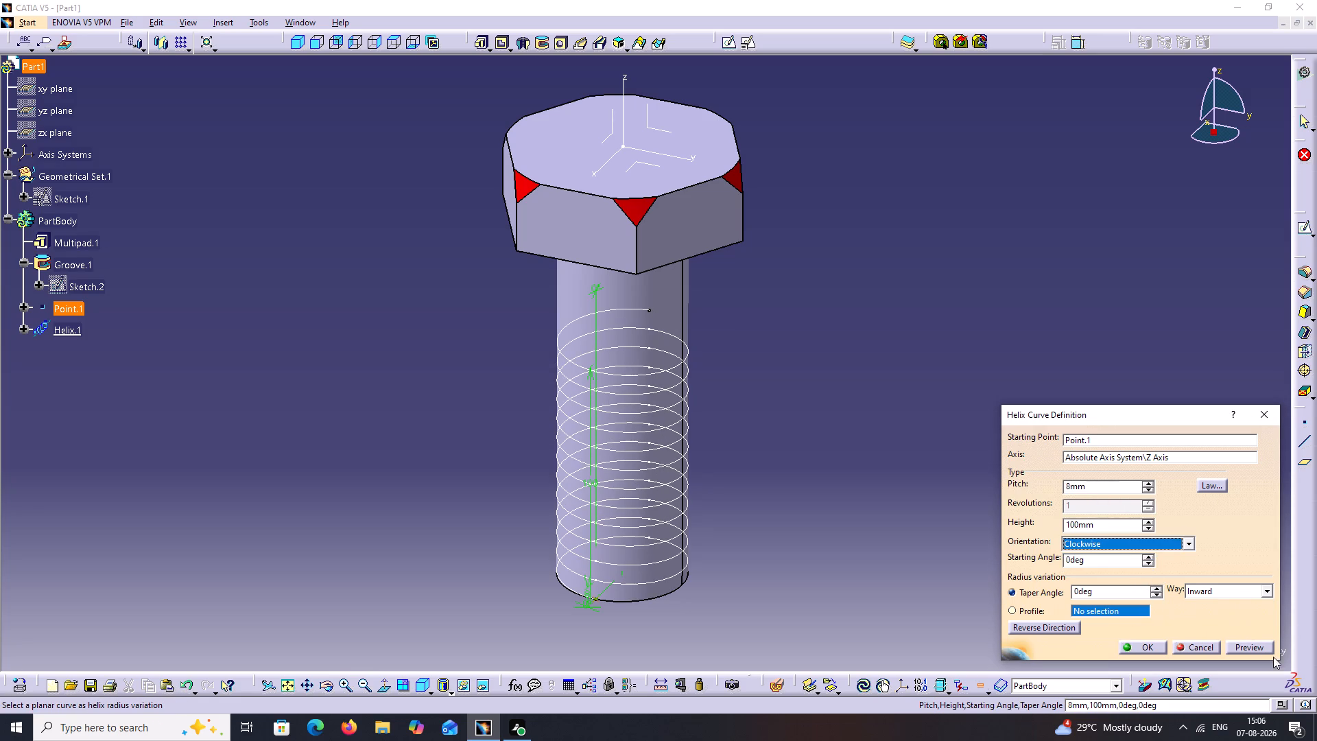
{"action": "left_click", "coordinate": [1263, 644]}
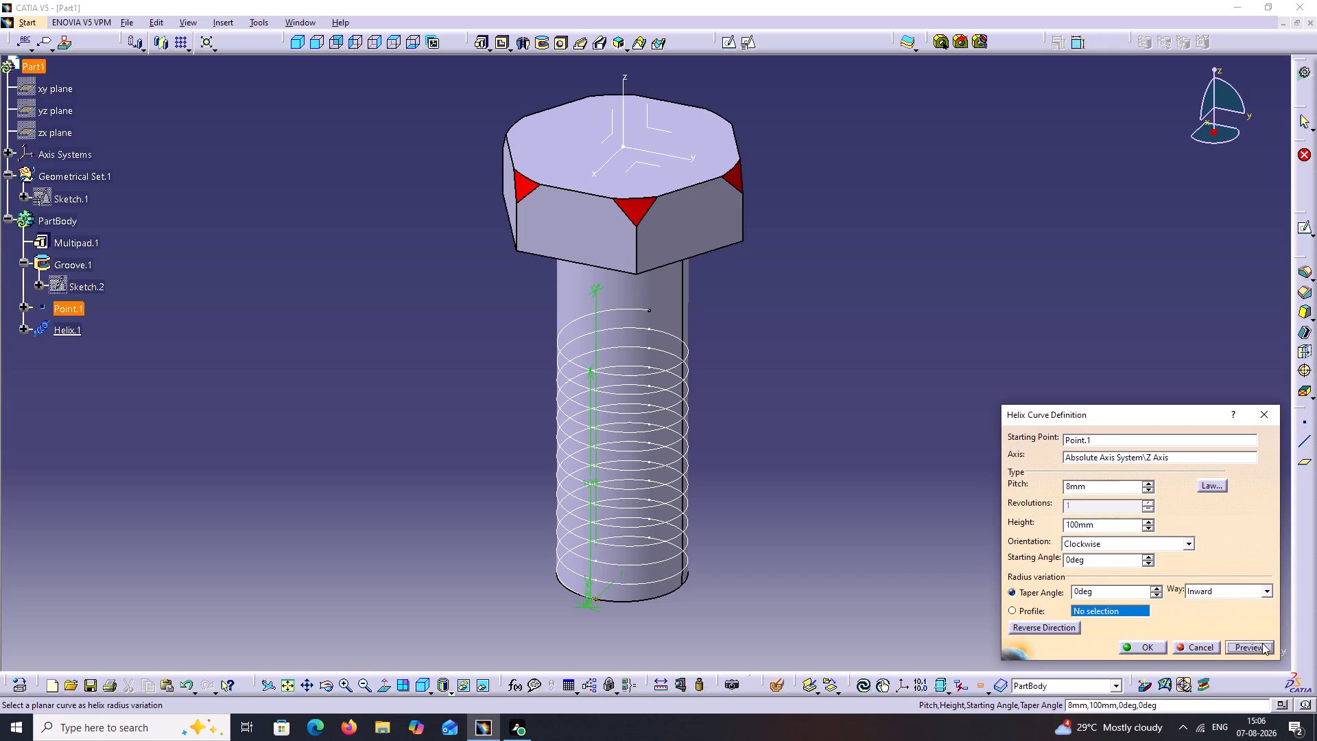
{"action": "left_click", "coordinate": [1146, 643]}
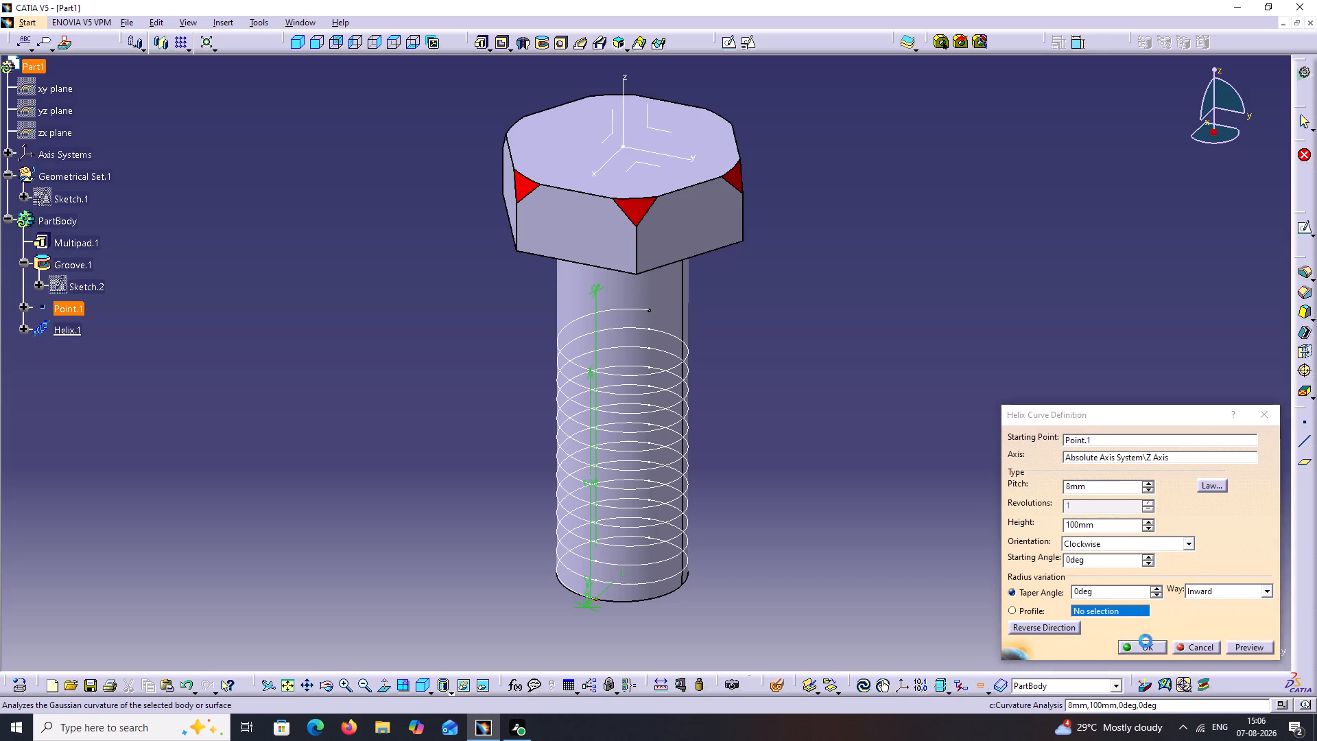
{"action": "left_click", "coordinate": [1027, 595]}
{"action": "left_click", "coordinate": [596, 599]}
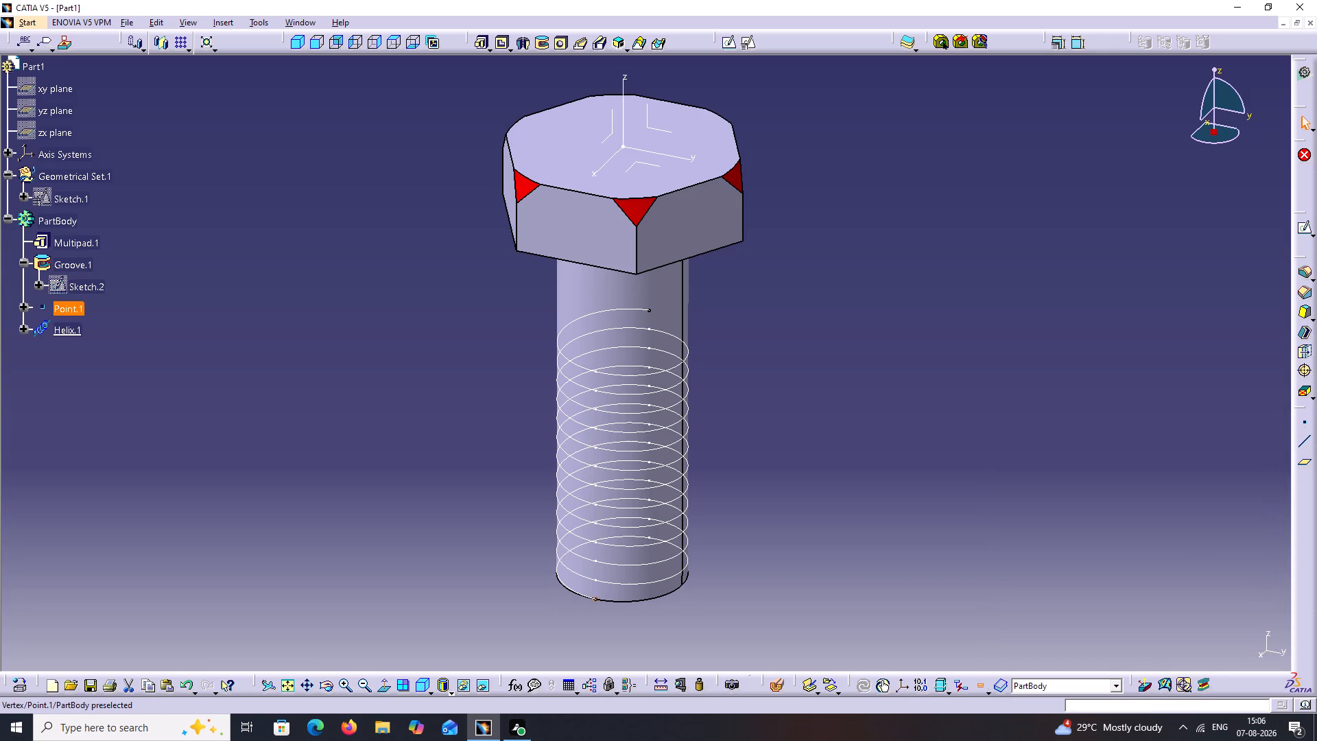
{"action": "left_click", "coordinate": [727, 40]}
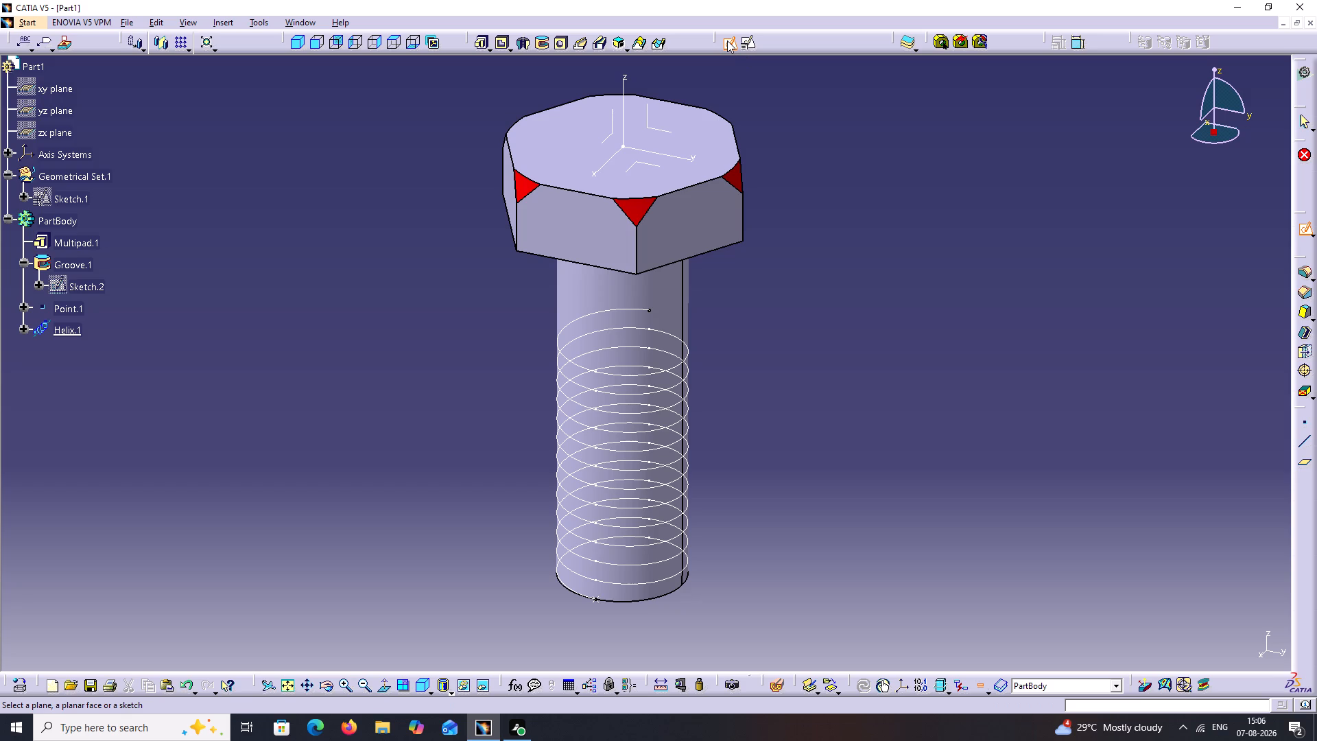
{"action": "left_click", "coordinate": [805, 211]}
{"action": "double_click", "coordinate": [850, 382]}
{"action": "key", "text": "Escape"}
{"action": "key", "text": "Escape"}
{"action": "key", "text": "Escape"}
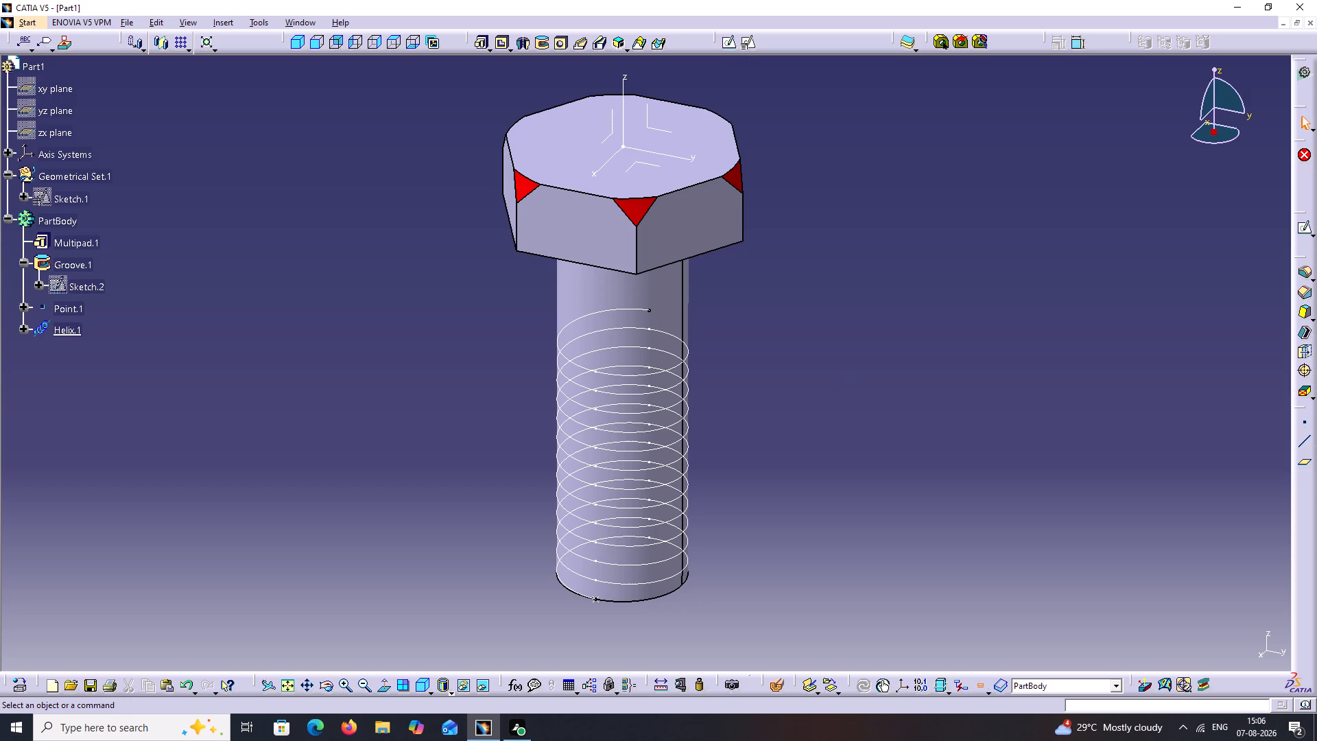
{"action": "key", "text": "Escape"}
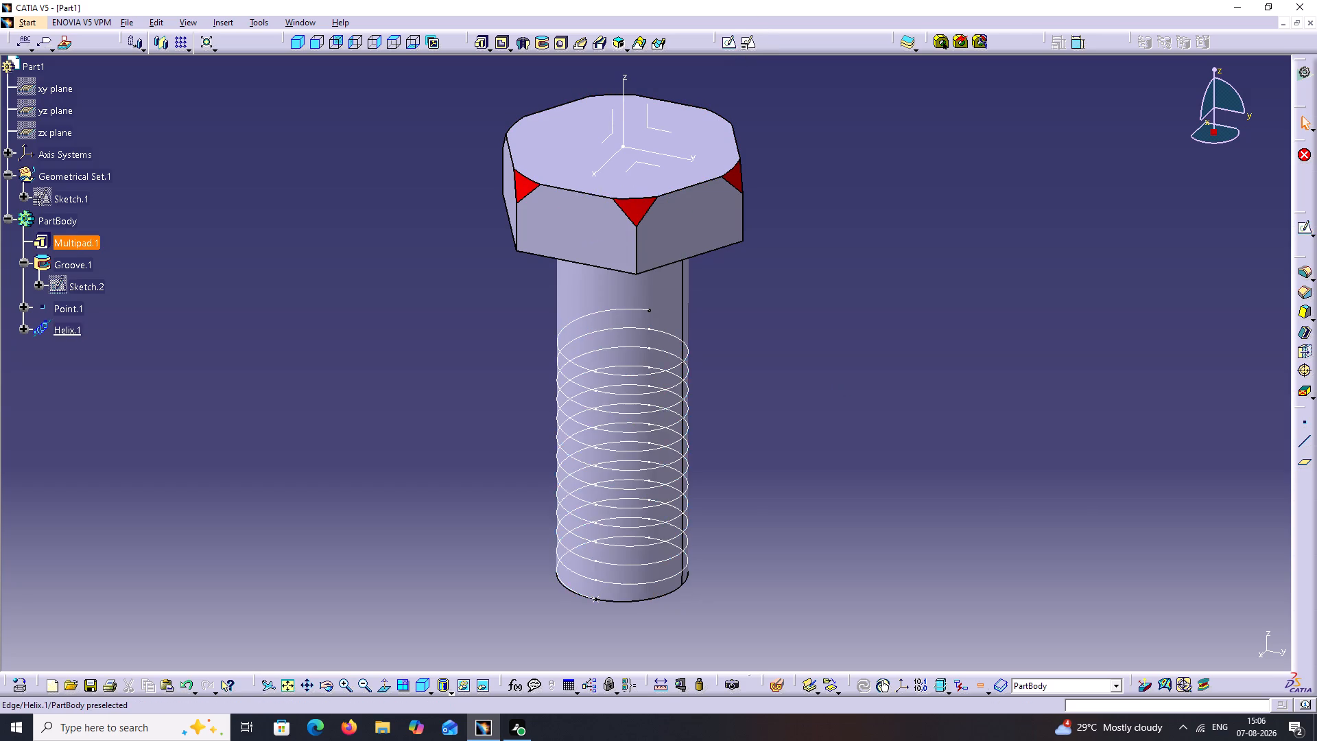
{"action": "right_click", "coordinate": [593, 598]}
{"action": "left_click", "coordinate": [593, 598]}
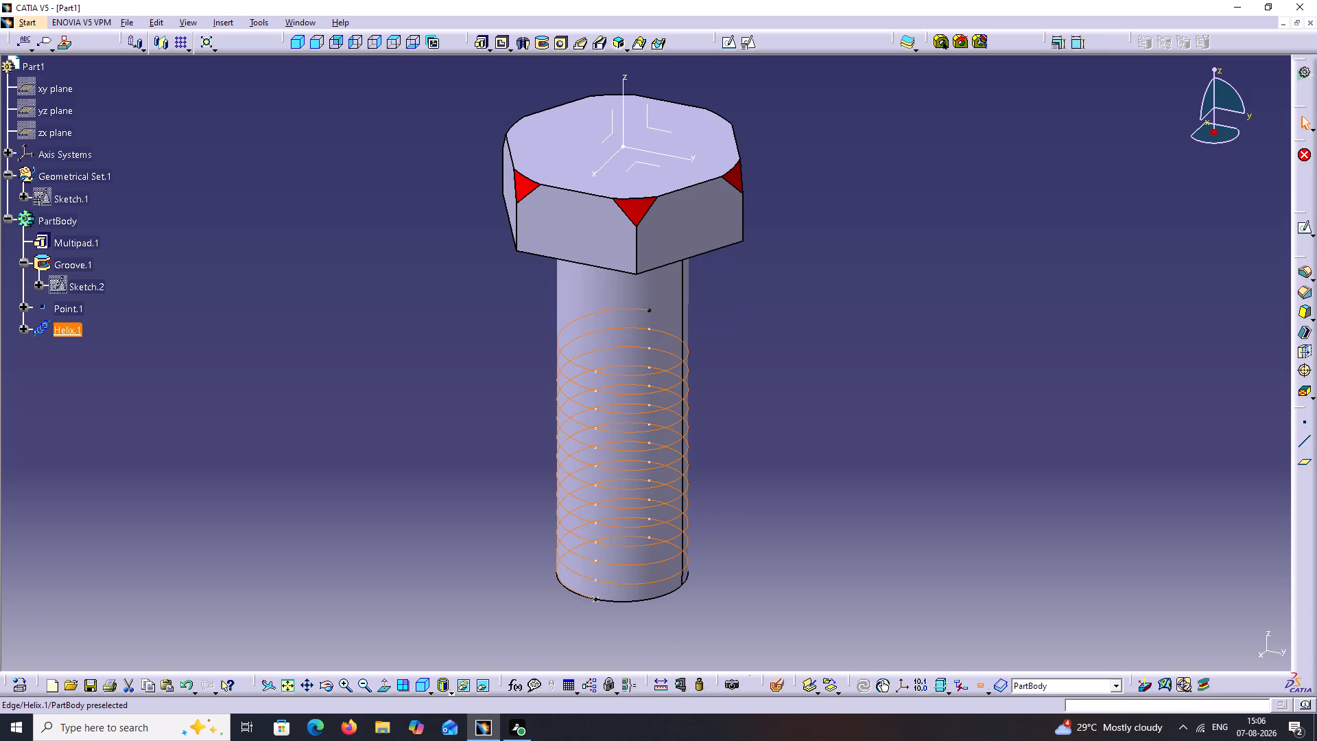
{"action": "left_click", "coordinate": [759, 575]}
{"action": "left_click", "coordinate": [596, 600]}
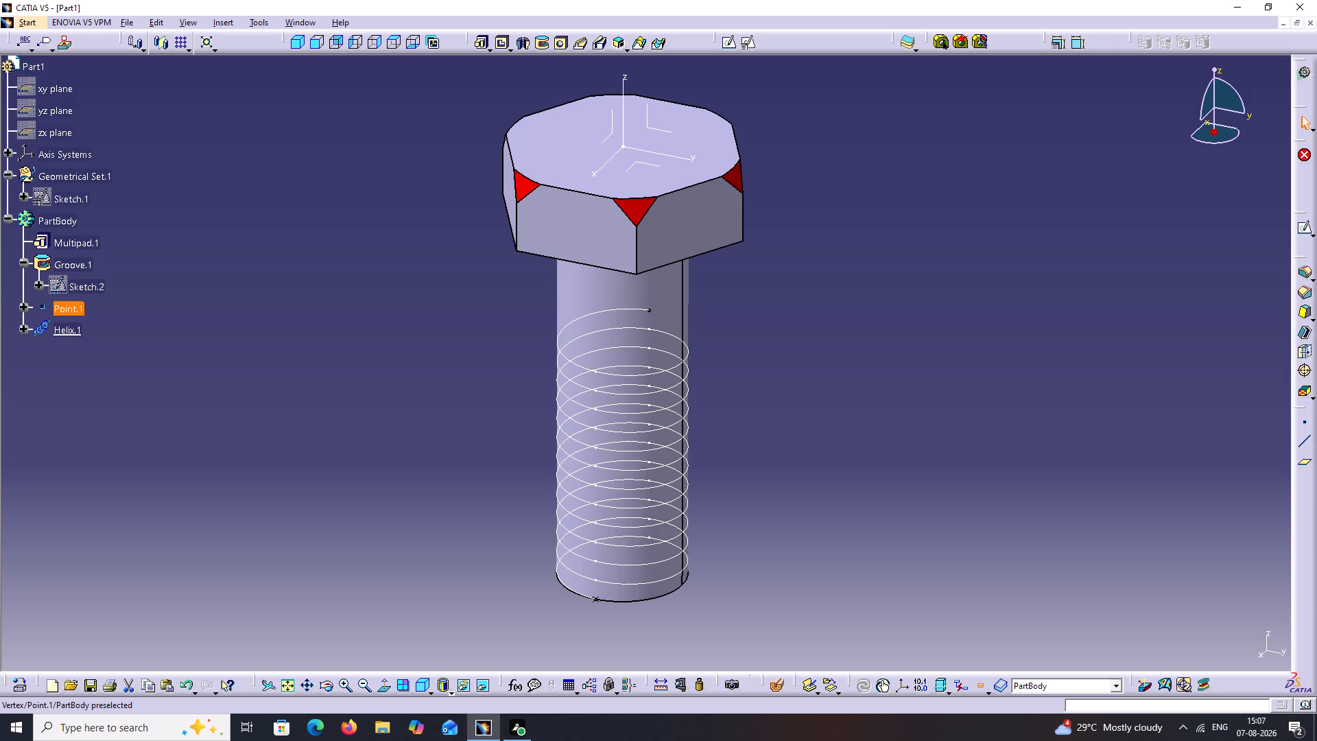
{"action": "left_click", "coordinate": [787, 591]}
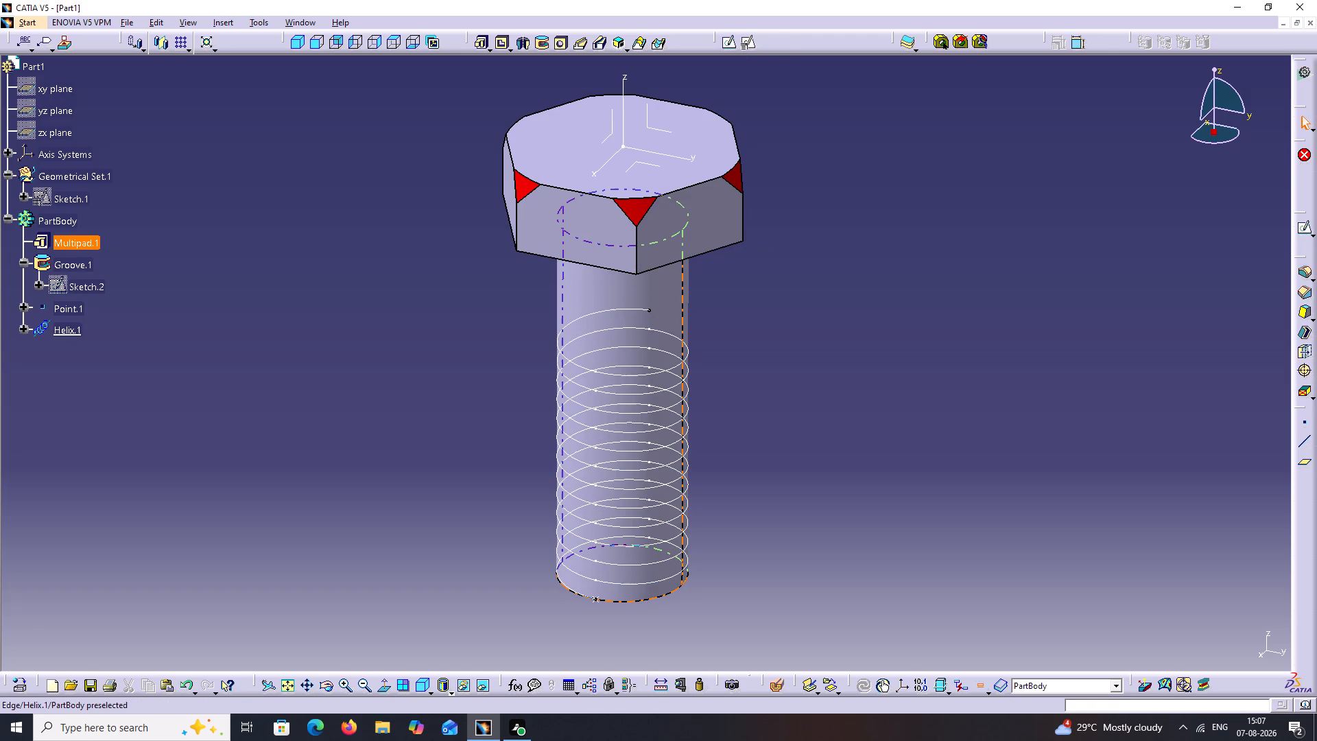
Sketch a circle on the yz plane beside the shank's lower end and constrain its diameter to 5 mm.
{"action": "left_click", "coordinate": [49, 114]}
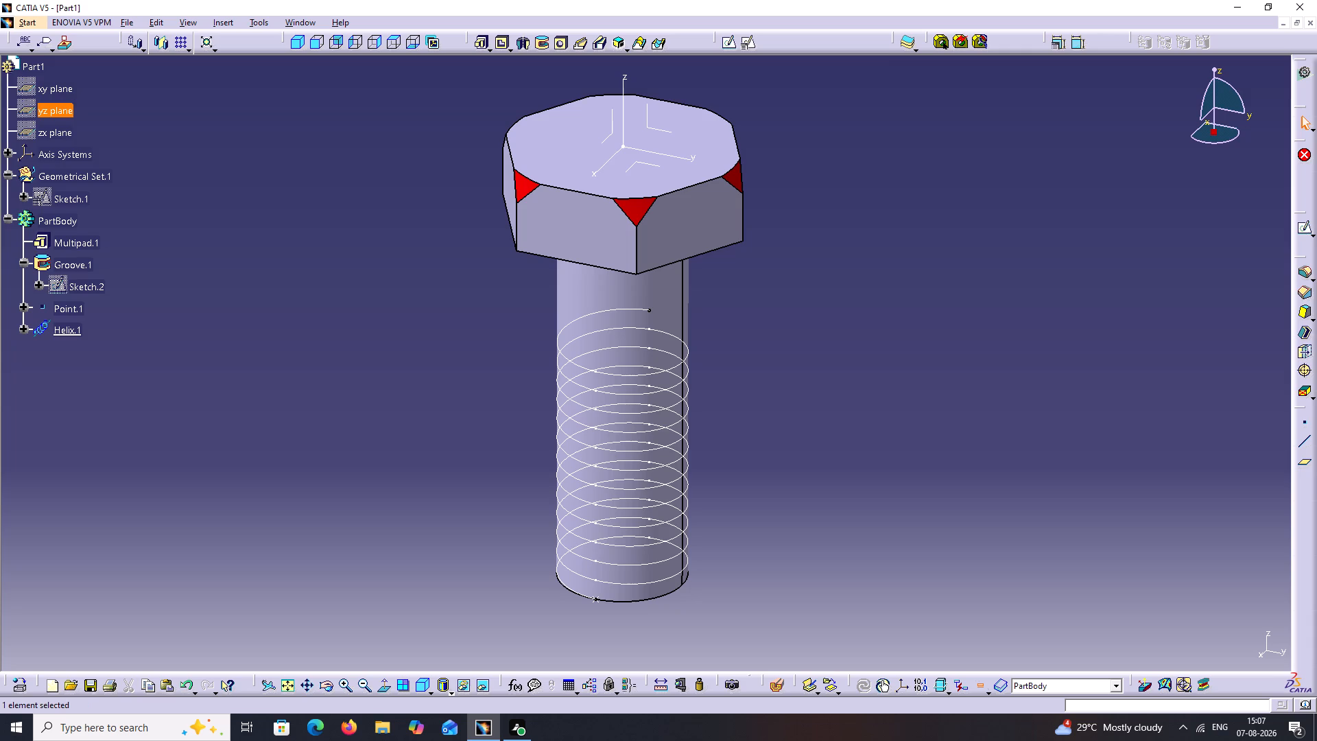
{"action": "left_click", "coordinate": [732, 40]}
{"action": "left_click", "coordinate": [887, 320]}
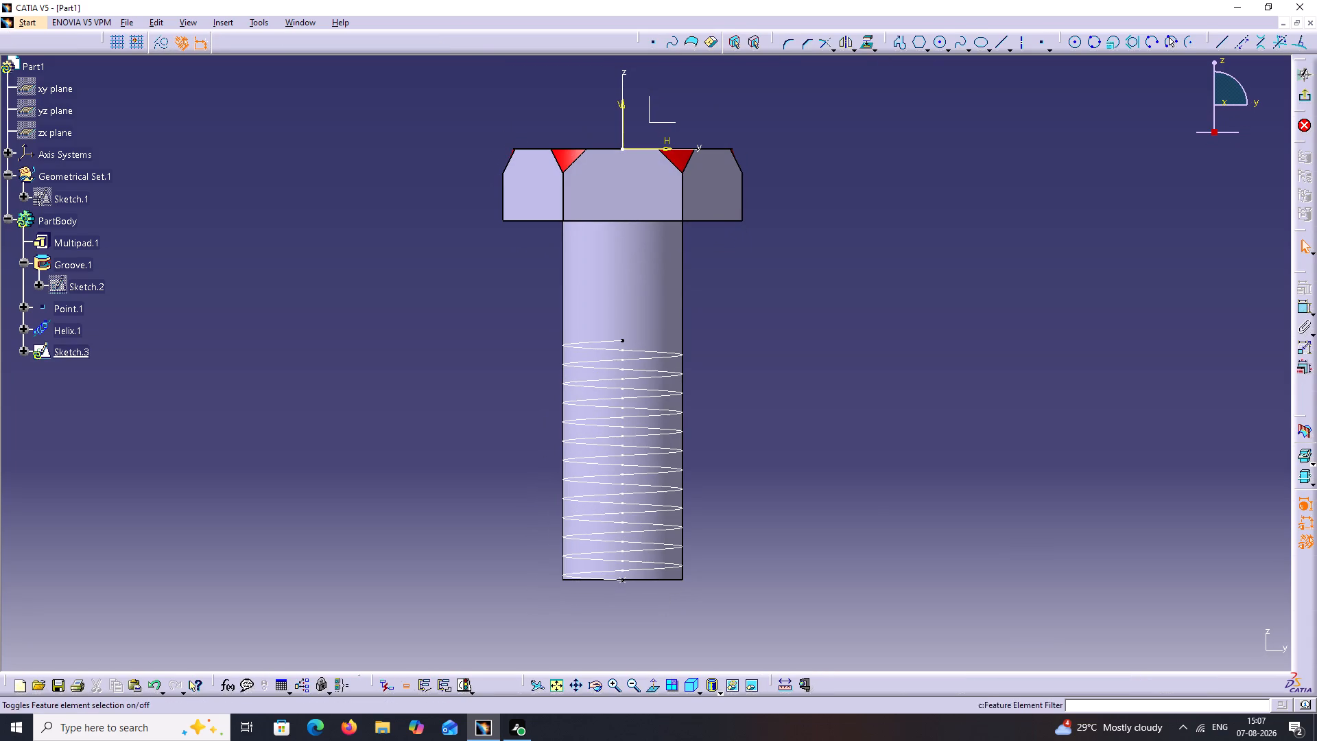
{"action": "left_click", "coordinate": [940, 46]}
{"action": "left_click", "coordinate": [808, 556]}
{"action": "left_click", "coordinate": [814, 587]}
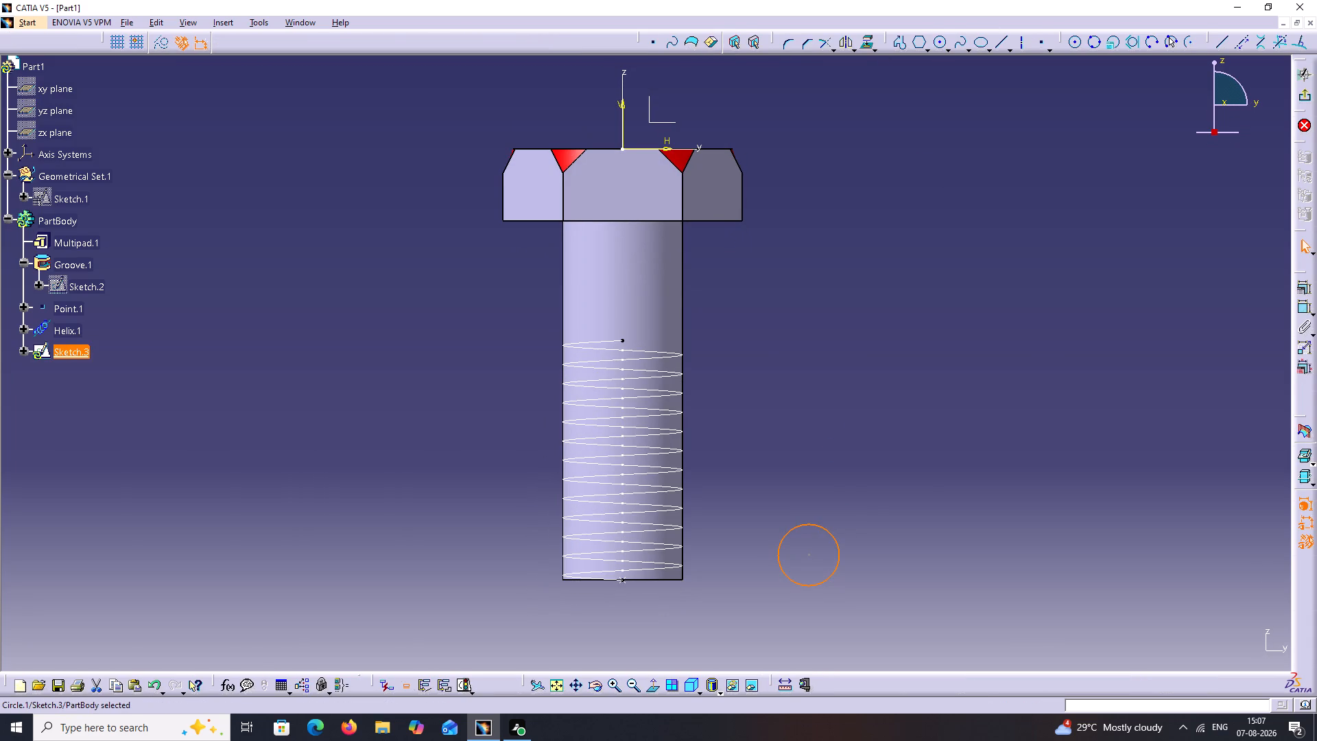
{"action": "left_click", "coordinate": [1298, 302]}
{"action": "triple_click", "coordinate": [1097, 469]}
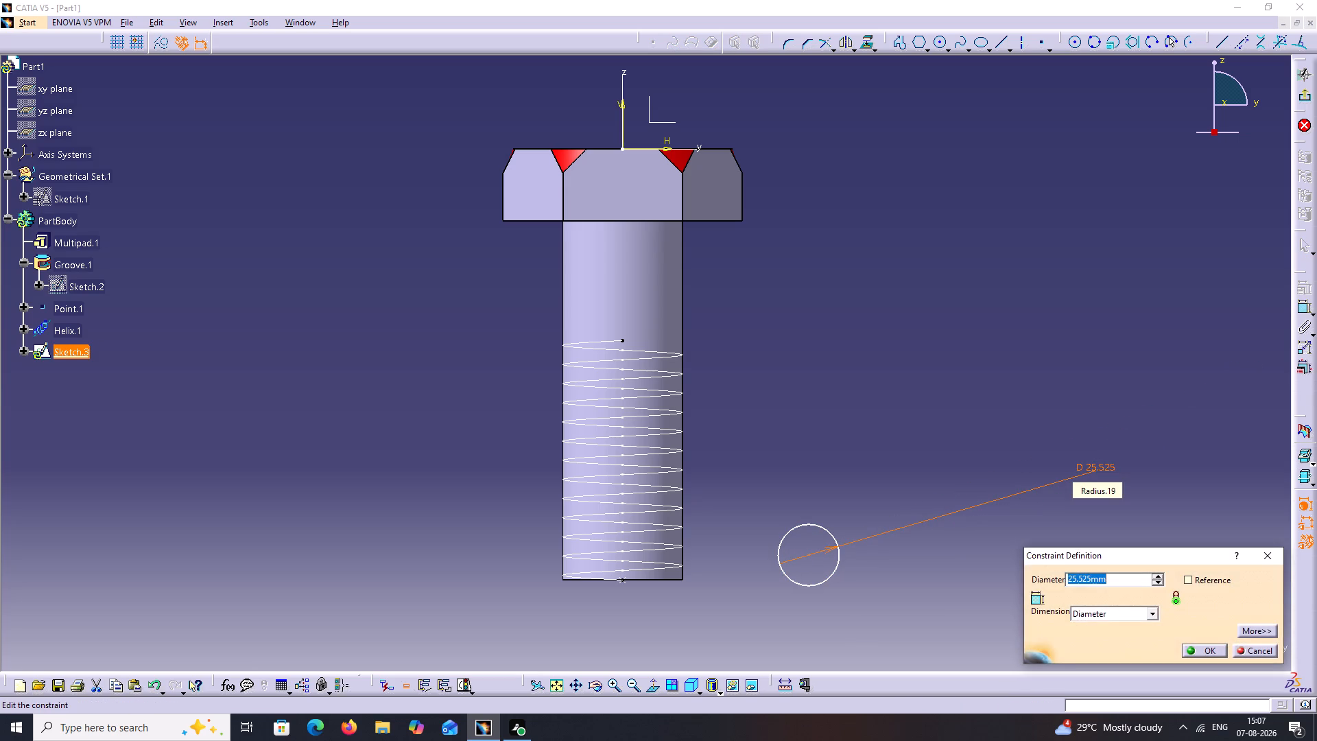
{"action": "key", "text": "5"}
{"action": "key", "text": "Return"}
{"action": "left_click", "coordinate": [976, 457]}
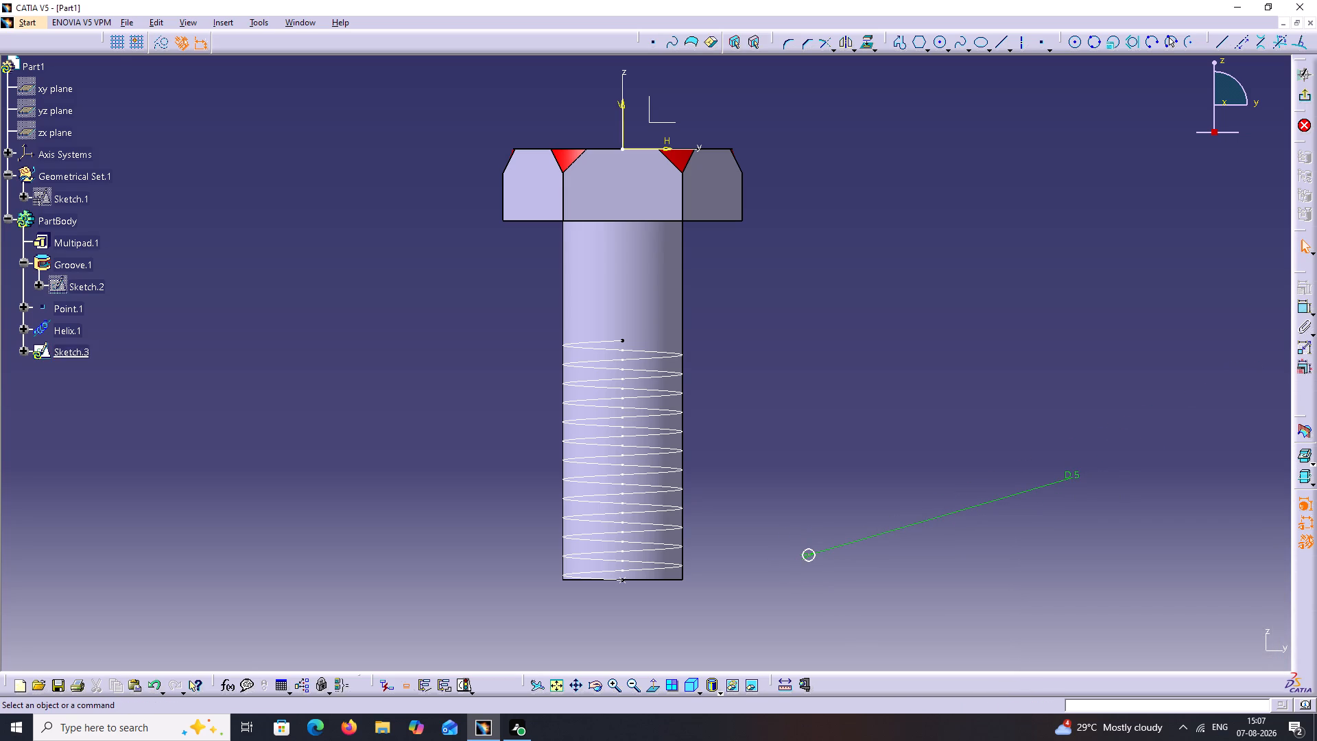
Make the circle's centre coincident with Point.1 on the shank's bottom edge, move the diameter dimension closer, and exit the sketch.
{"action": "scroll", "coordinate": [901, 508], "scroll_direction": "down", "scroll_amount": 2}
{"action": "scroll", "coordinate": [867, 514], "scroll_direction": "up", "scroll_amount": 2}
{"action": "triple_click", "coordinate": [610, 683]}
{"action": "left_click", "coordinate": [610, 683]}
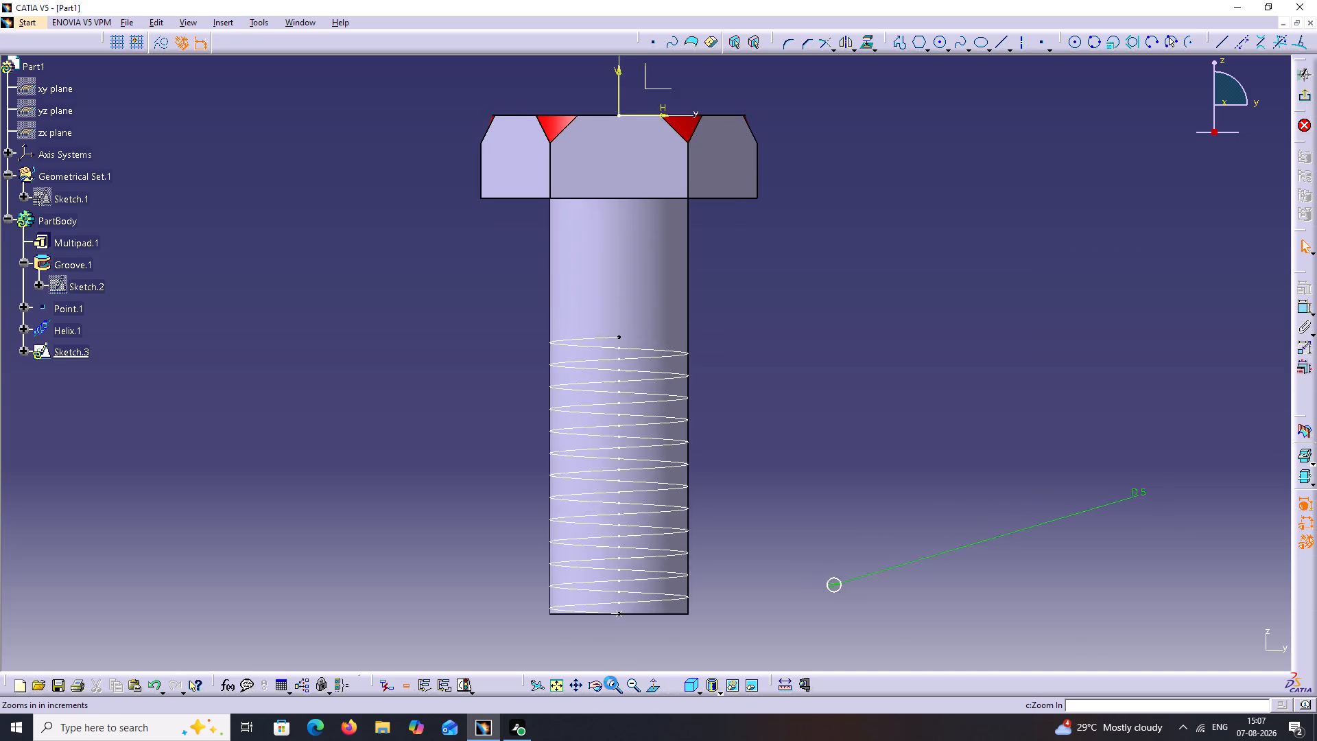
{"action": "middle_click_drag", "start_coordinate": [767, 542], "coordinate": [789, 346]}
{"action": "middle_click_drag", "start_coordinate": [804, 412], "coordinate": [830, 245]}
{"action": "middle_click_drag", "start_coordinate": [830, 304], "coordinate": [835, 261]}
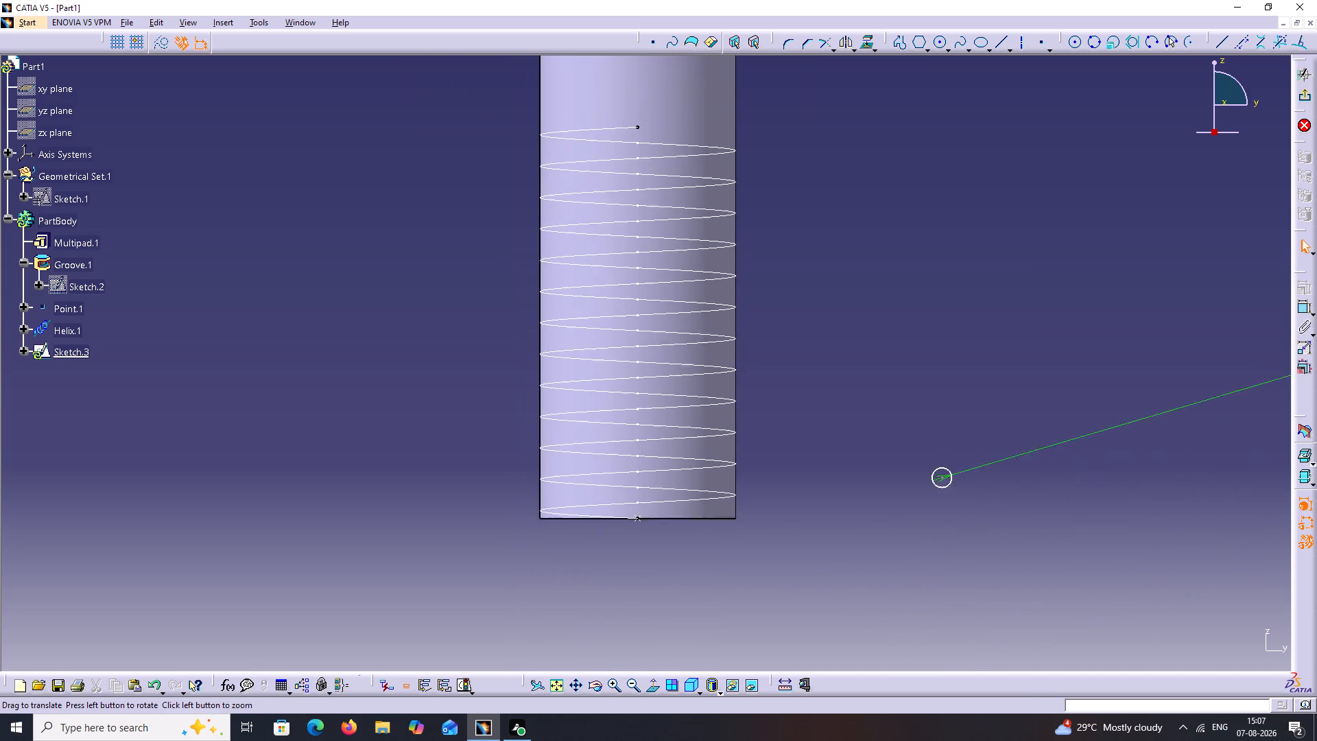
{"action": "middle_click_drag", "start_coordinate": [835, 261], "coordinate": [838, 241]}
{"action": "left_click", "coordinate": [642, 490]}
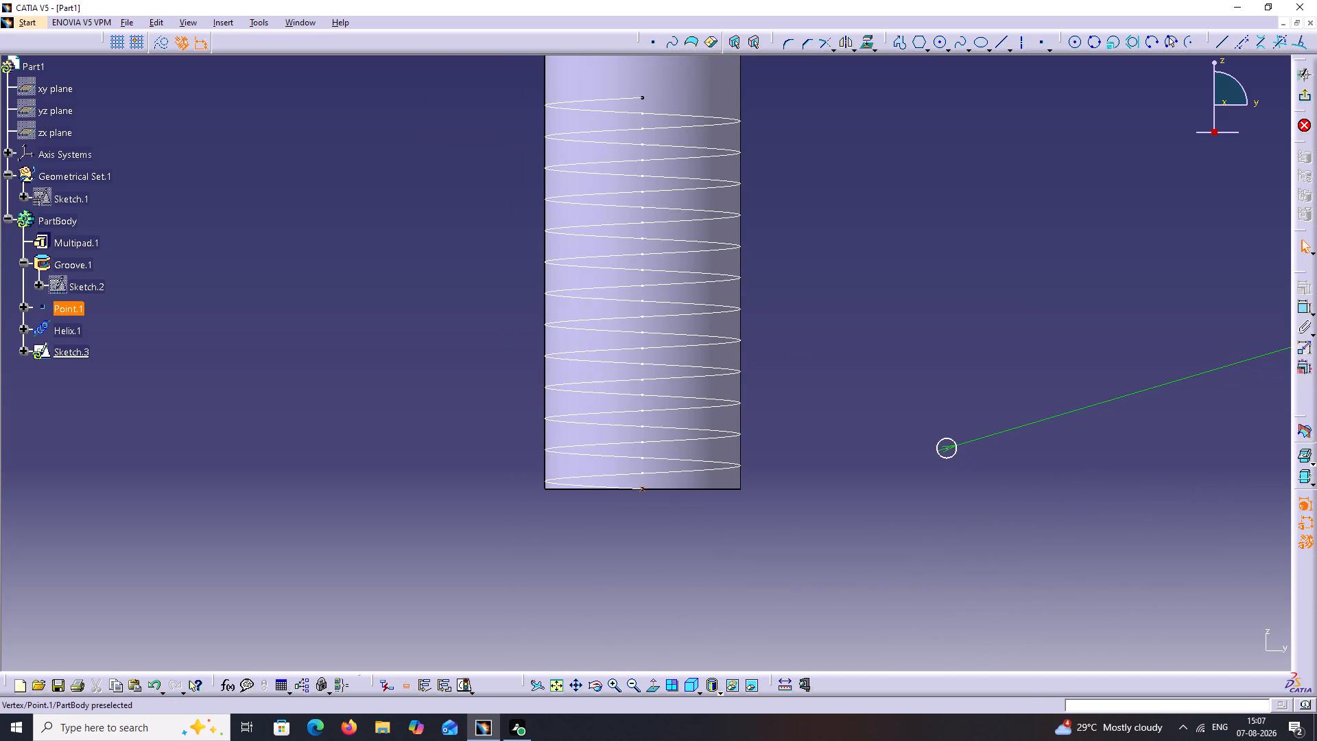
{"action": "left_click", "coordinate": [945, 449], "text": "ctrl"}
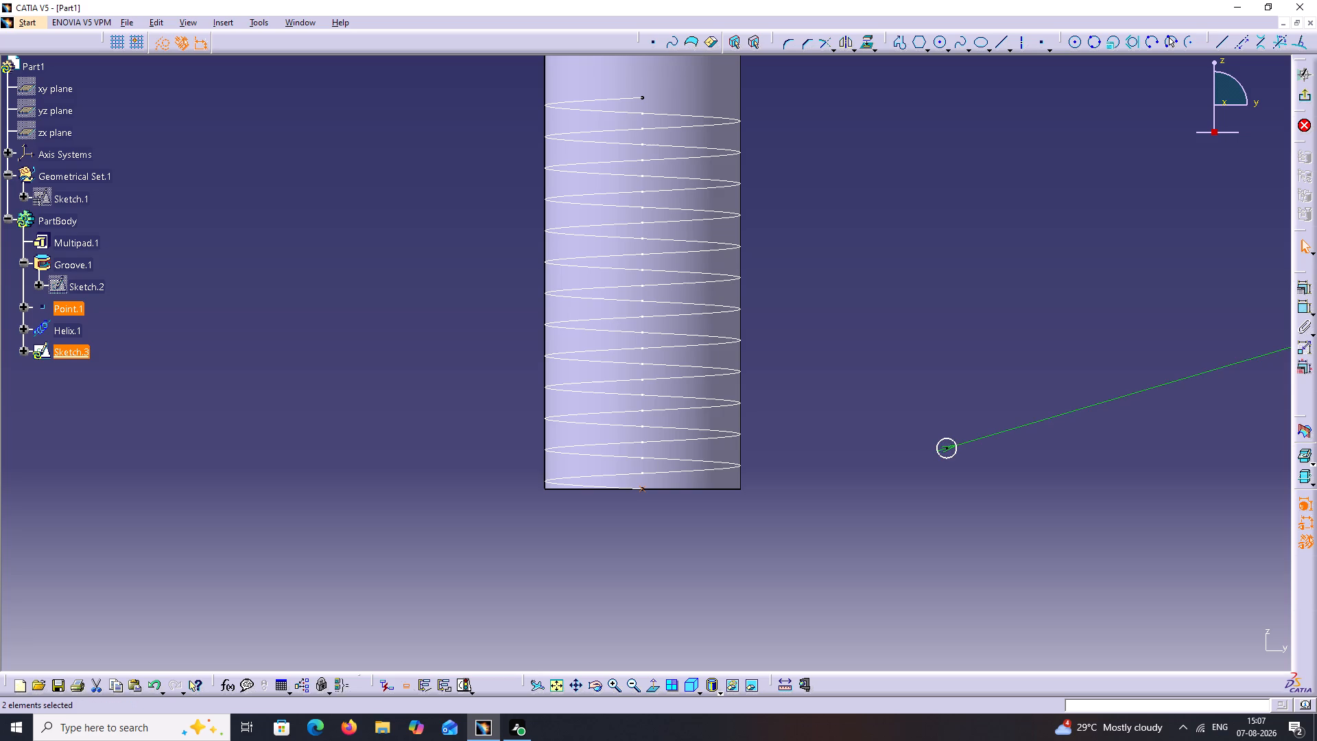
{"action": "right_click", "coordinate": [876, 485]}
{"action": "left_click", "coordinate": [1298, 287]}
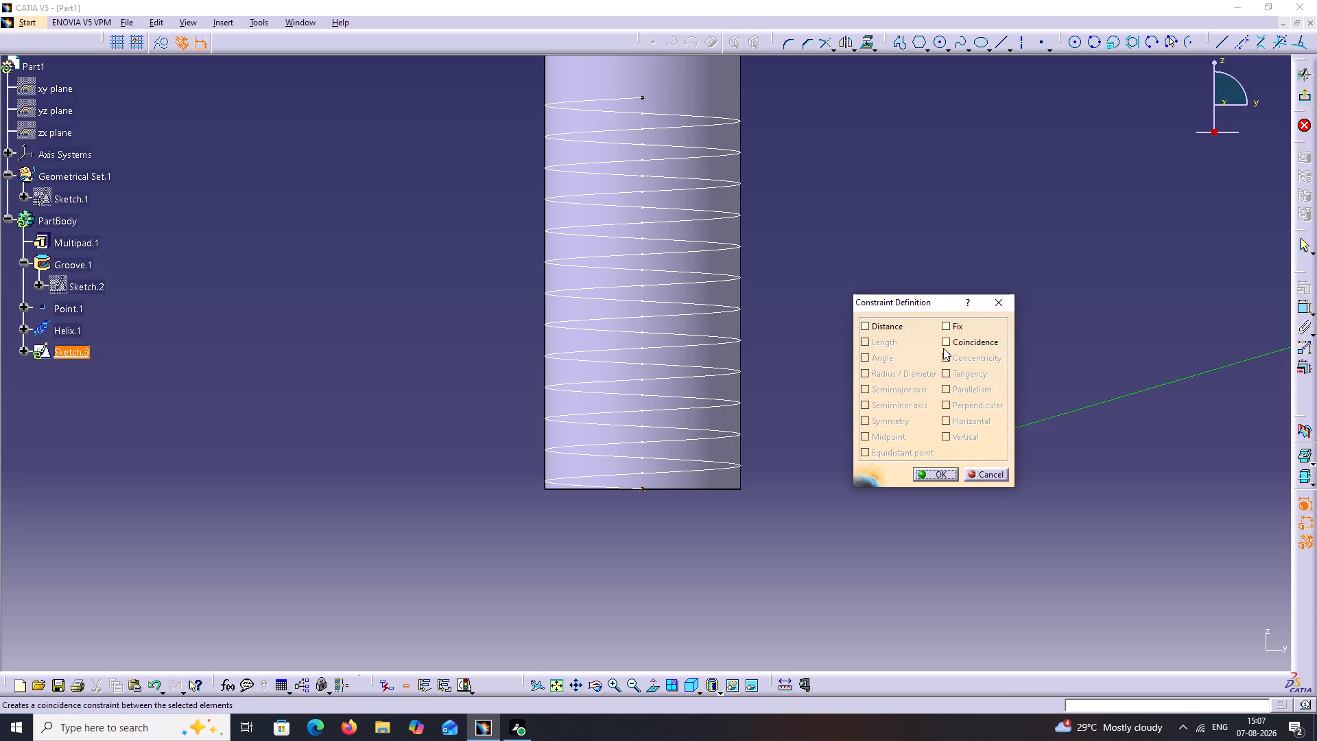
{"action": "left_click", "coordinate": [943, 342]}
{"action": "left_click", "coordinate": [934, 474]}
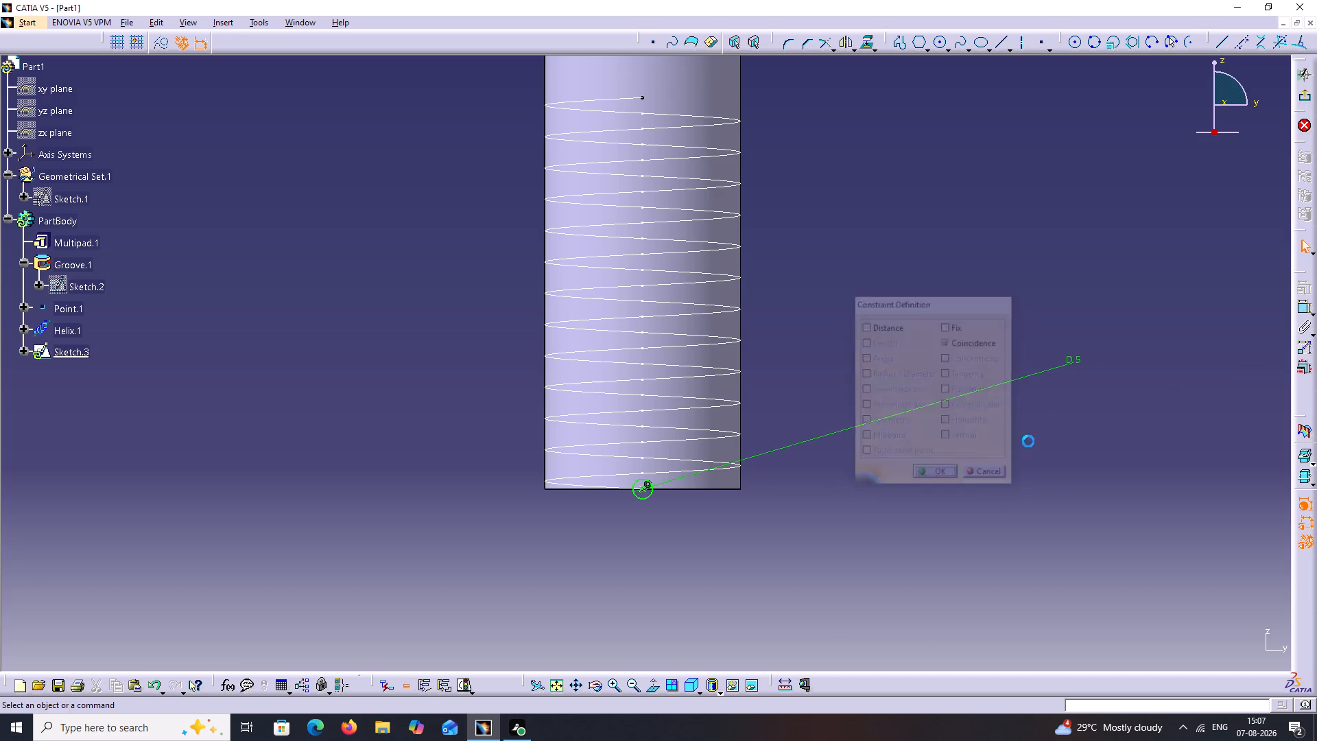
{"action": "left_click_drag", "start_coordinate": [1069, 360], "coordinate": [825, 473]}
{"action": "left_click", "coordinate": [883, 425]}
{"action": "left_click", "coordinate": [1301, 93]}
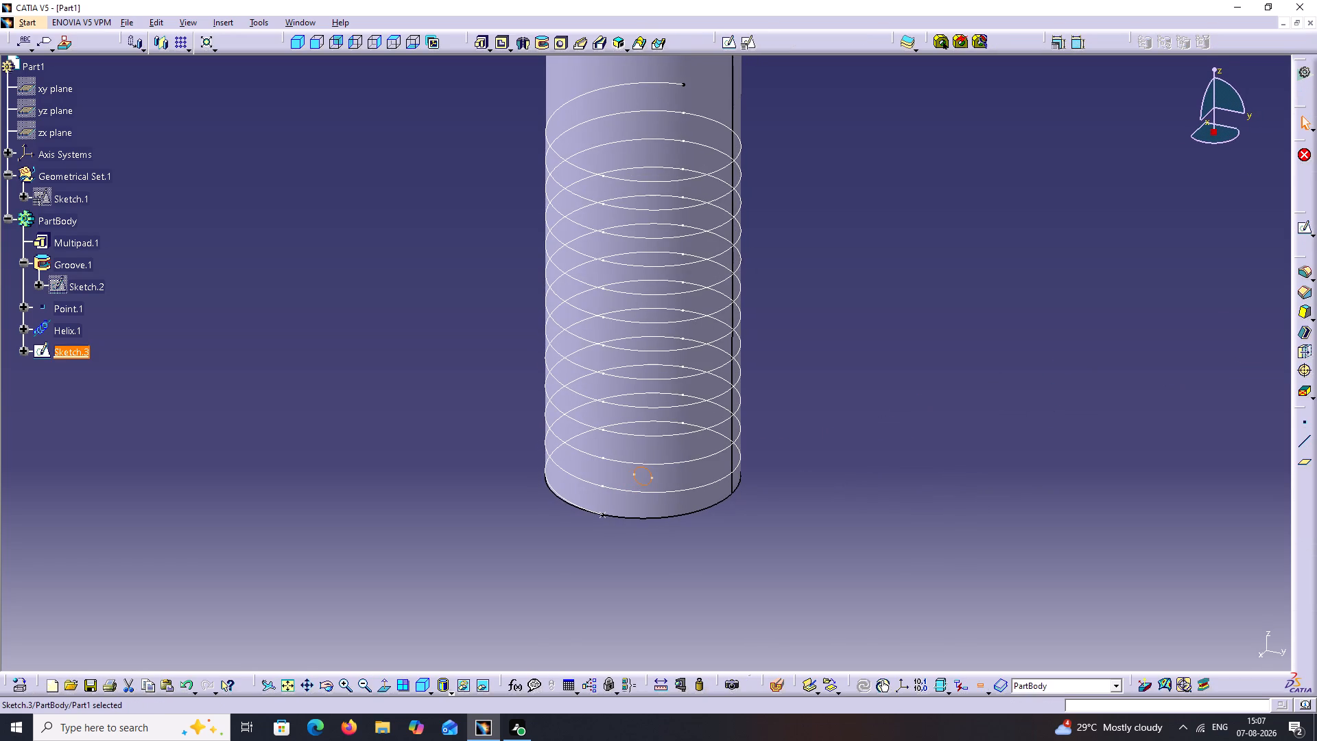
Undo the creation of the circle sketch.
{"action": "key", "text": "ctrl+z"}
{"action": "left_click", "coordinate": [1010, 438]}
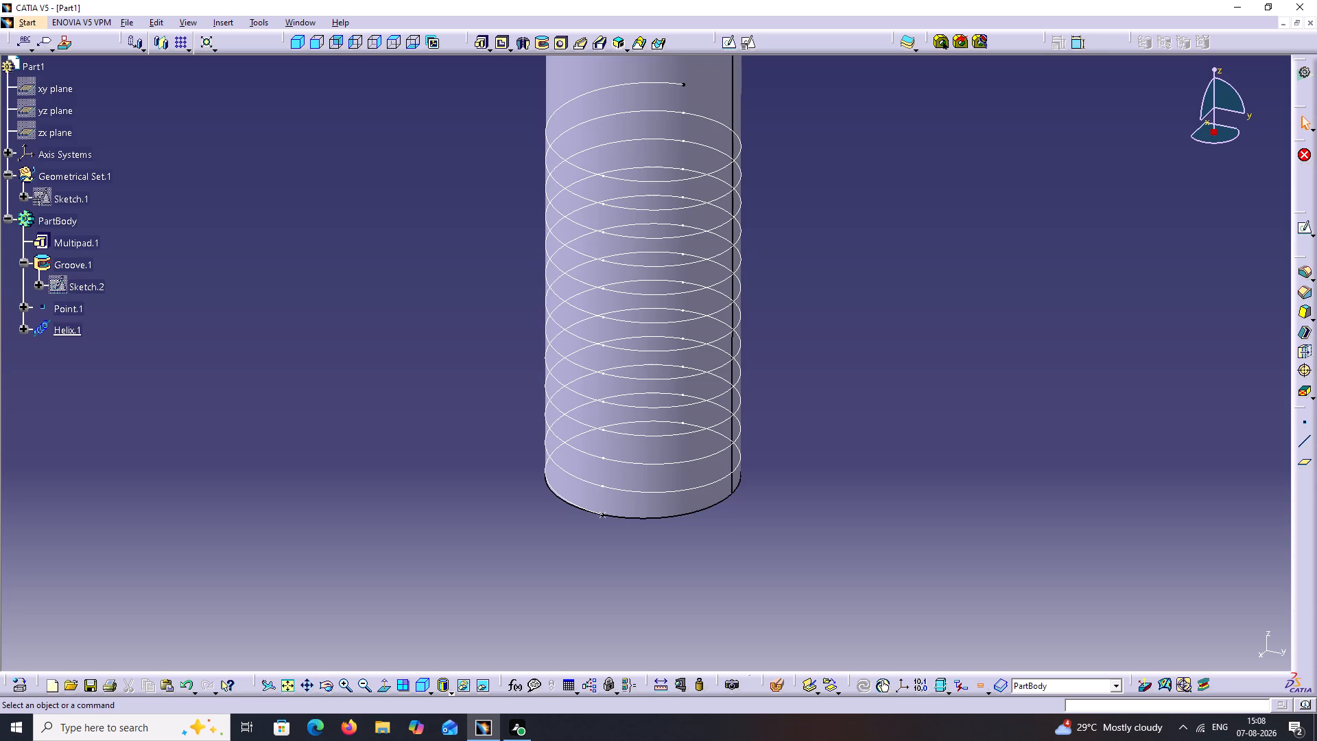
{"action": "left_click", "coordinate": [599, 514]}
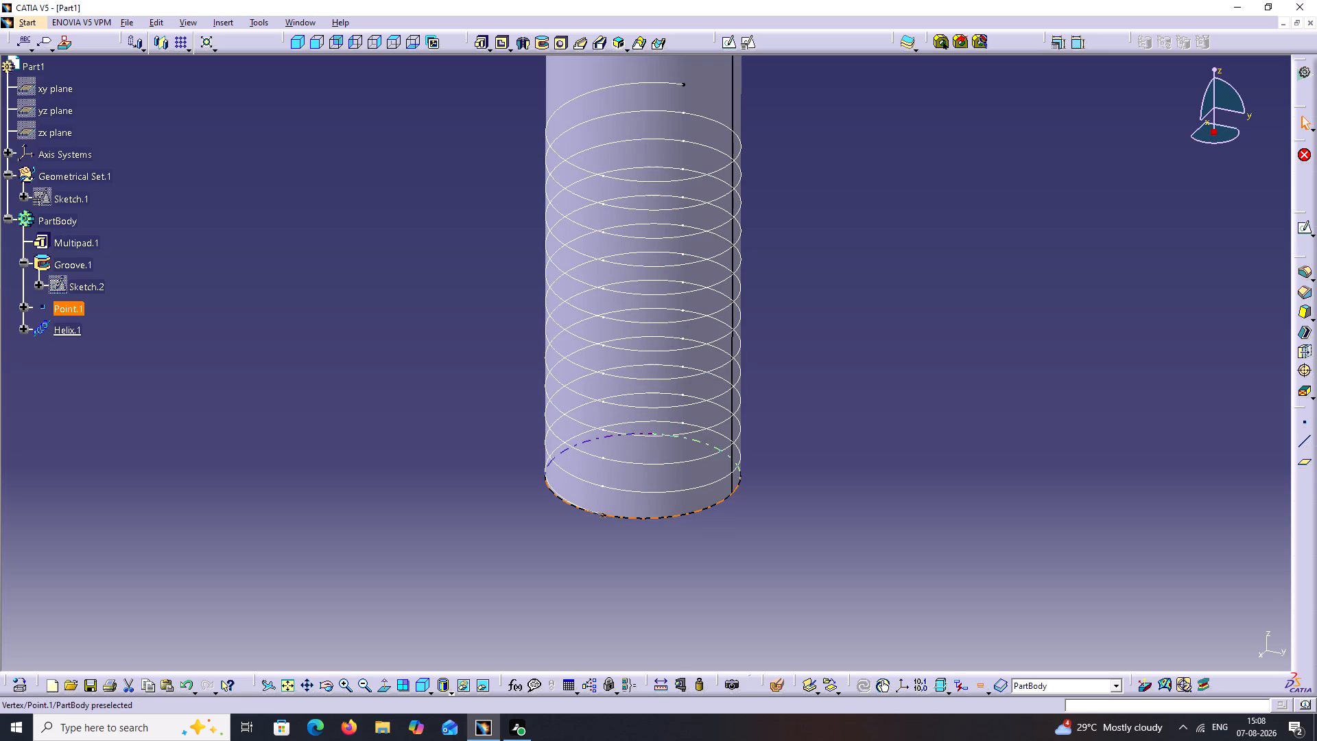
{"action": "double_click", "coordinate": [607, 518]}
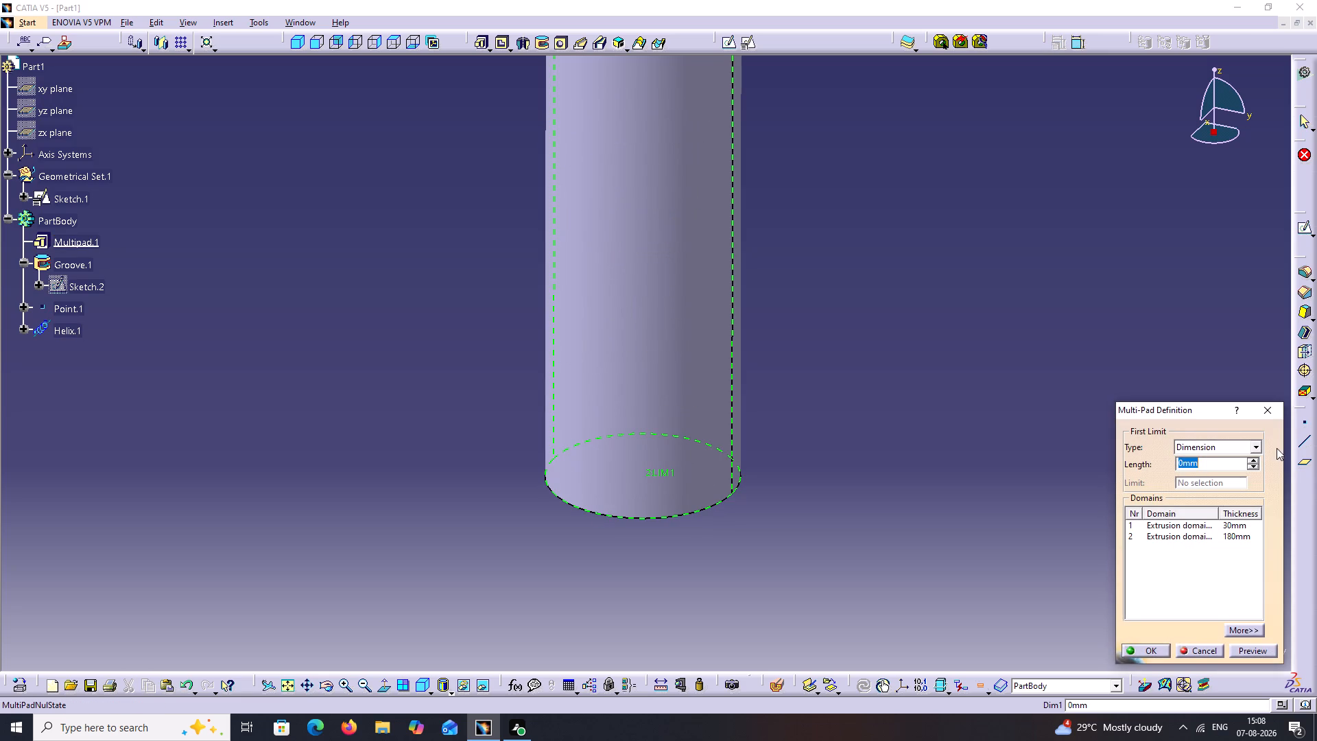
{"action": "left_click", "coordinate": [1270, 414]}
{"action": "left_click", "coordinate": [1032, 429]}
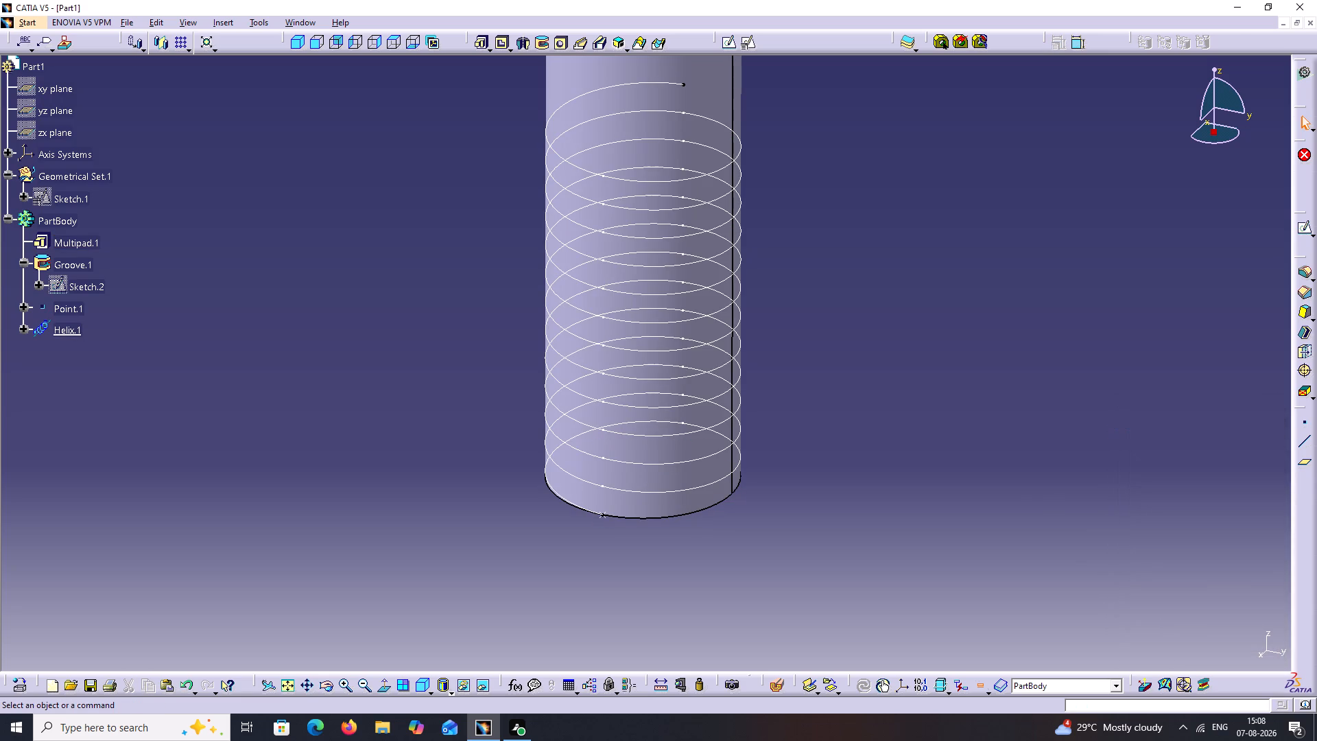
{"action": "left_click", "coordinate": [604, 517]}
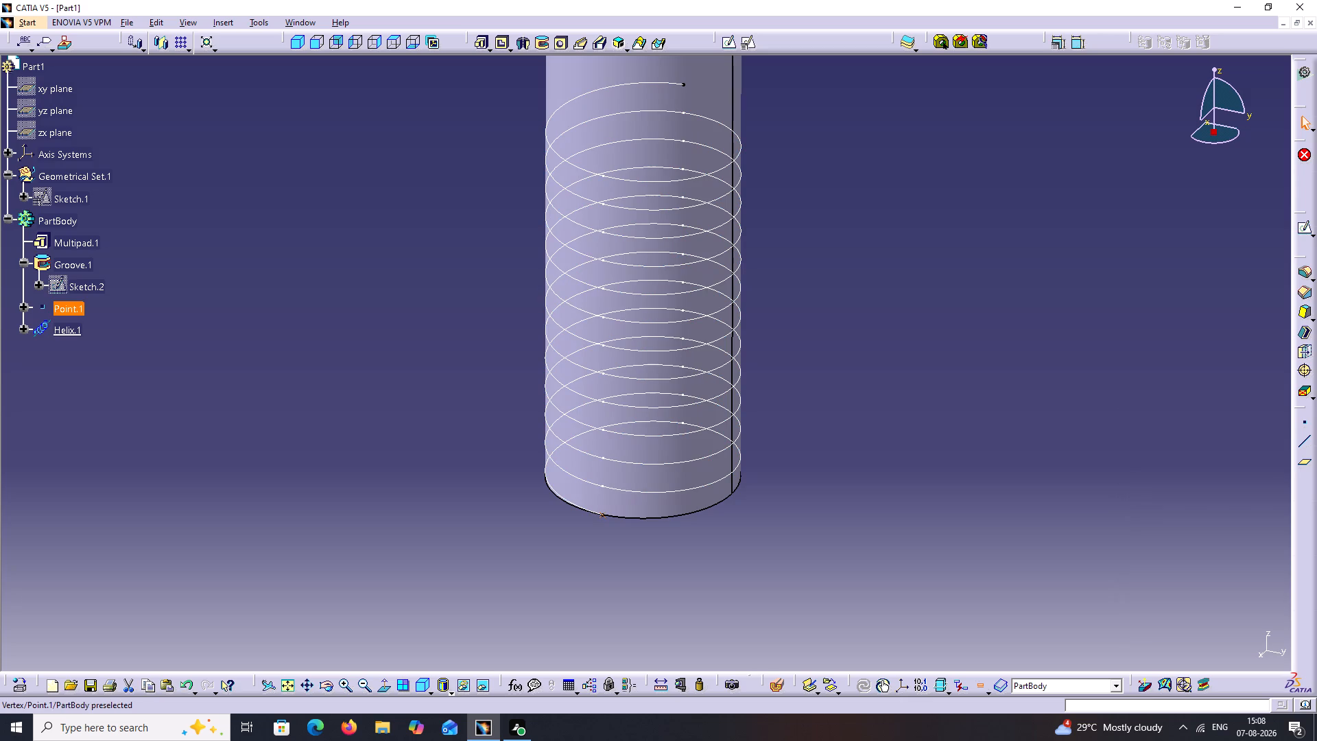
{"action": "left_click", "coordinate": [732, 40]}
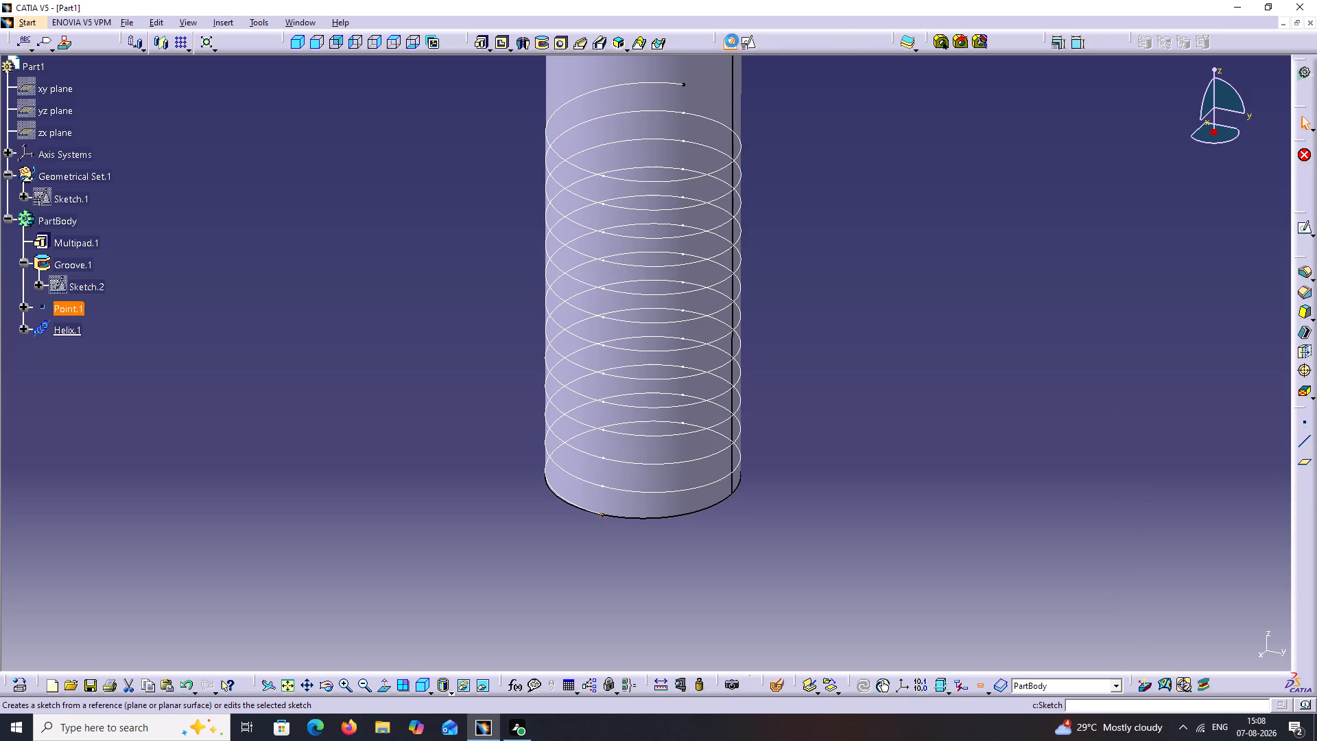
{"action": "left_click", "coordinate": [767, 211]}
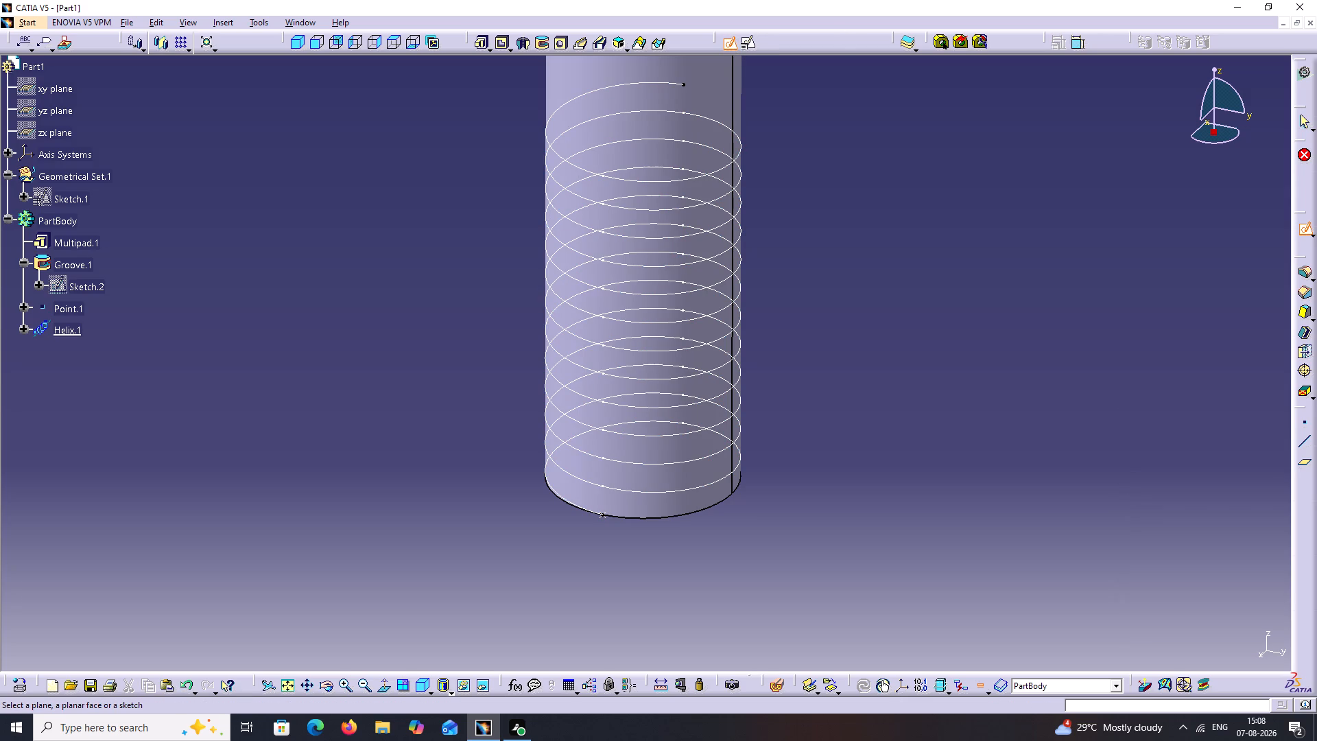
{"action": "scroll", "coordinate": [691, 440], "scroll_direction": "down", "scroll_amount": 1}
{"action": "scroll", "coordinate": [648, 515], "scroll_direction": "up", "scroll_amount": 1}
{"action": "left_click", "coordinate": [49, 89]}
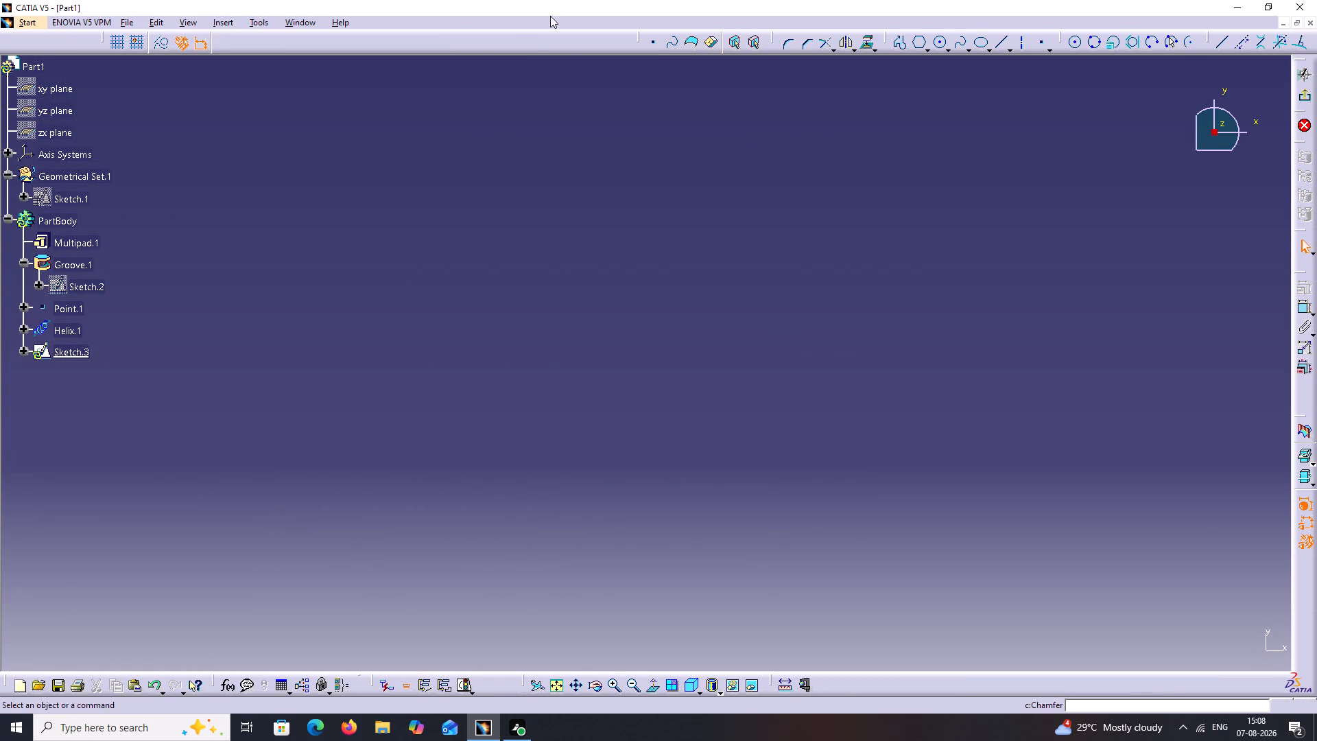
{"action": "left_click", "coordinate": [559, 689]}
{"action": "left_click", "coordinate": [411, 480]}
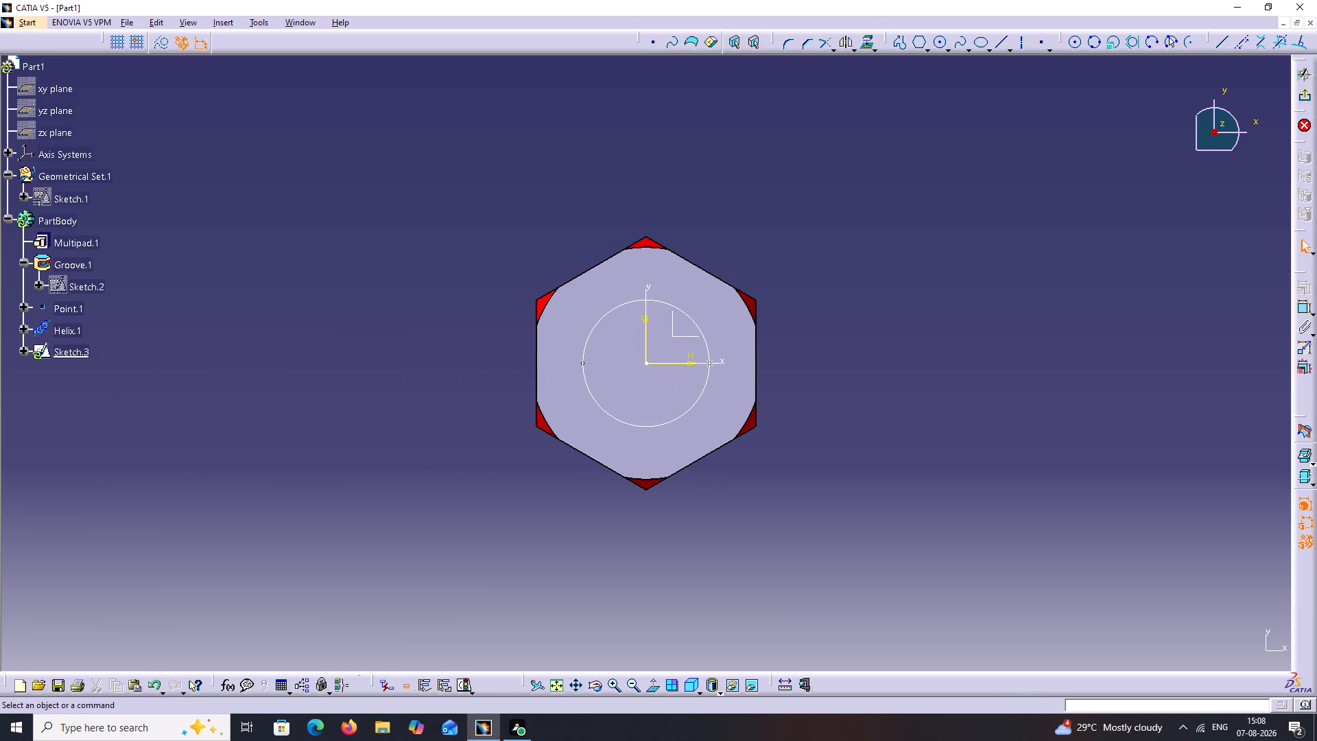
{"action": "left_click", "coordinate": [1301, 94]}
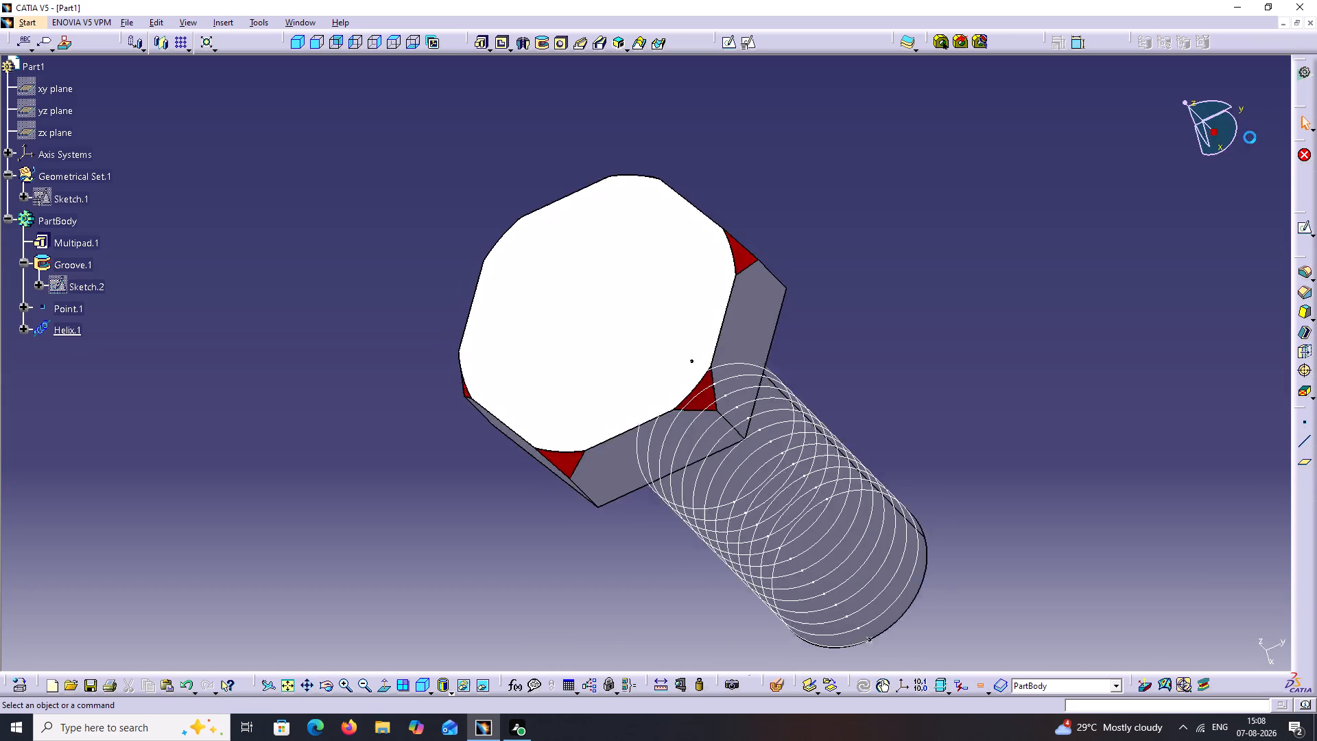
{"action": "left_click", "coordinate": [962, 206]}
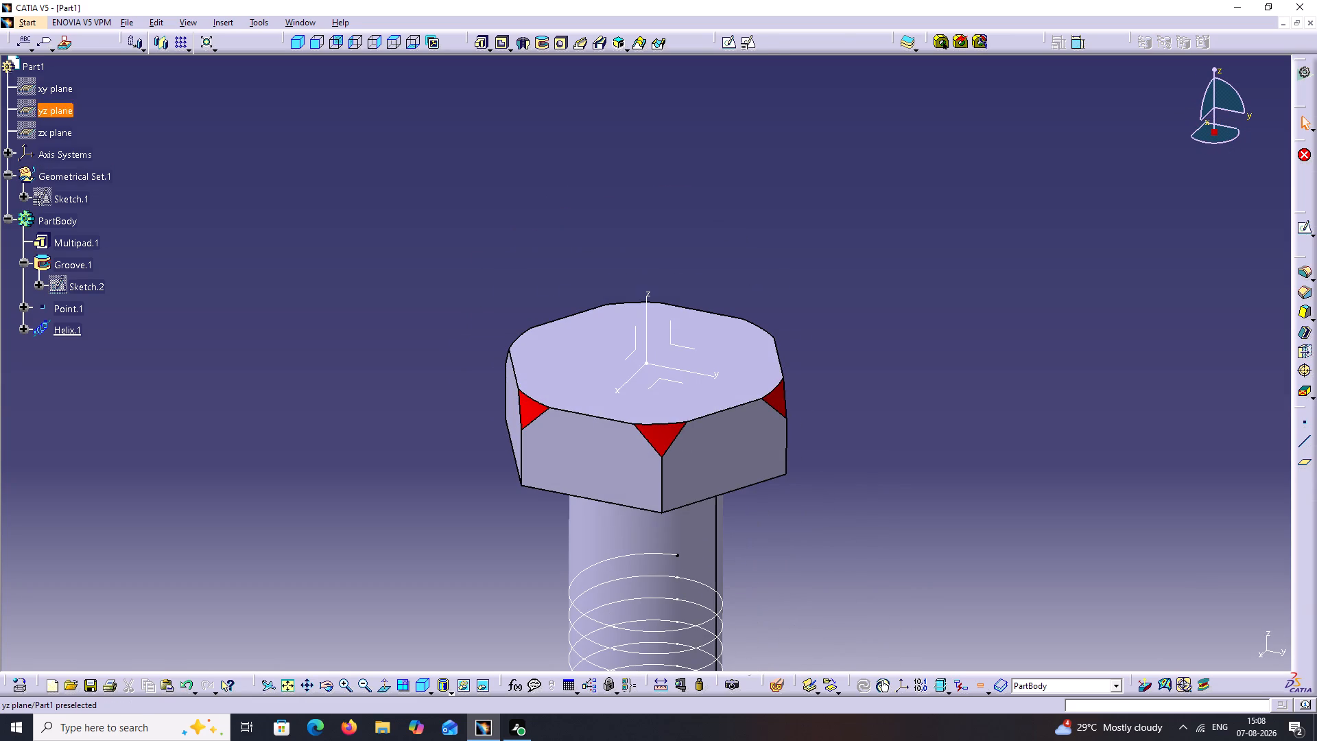
Sketch a circle on the zx plane beside the shank's lower end and constrain its diameter to 5 mm.
{"action": "left_click", "coordinate": [49, 132]}
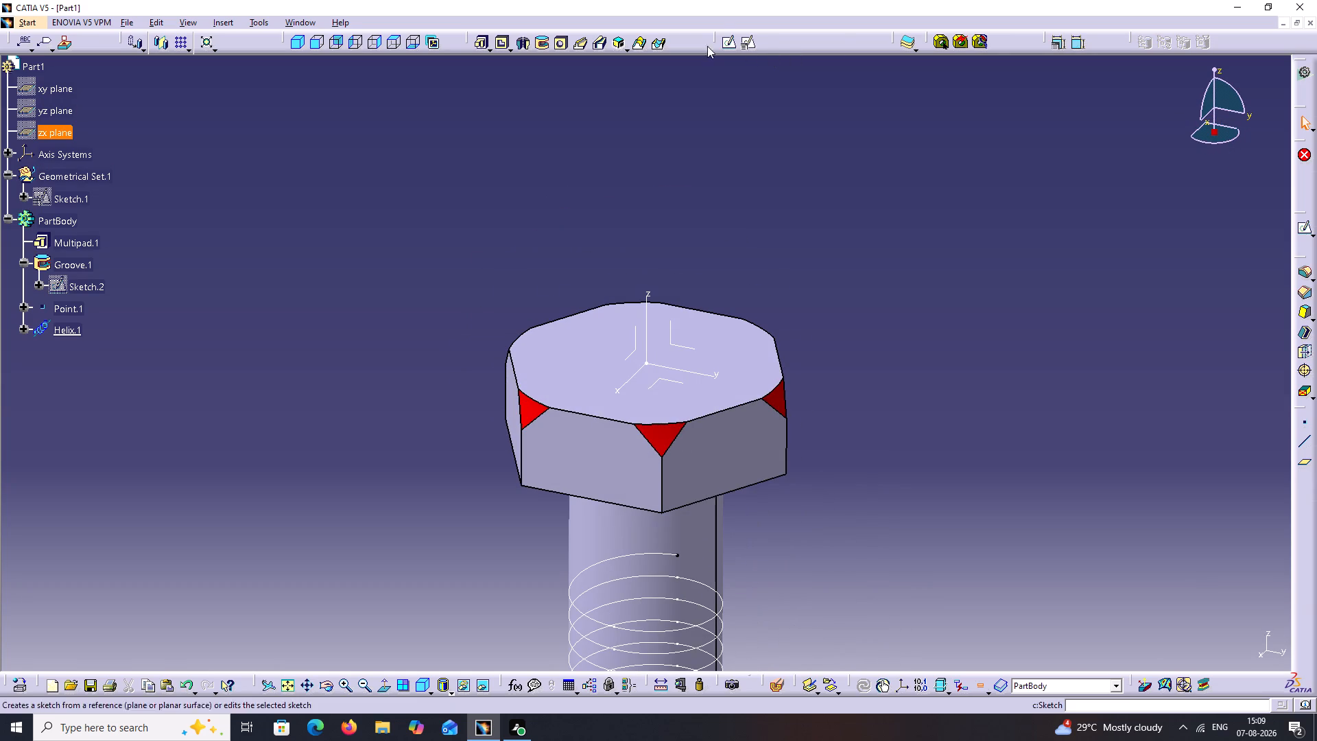
{"action": "left_click", "coordinate": [730, 38]}
{"action": "middle_click_drag", "start_coordinate": [735, 191], "coordinate": [737, 187]}
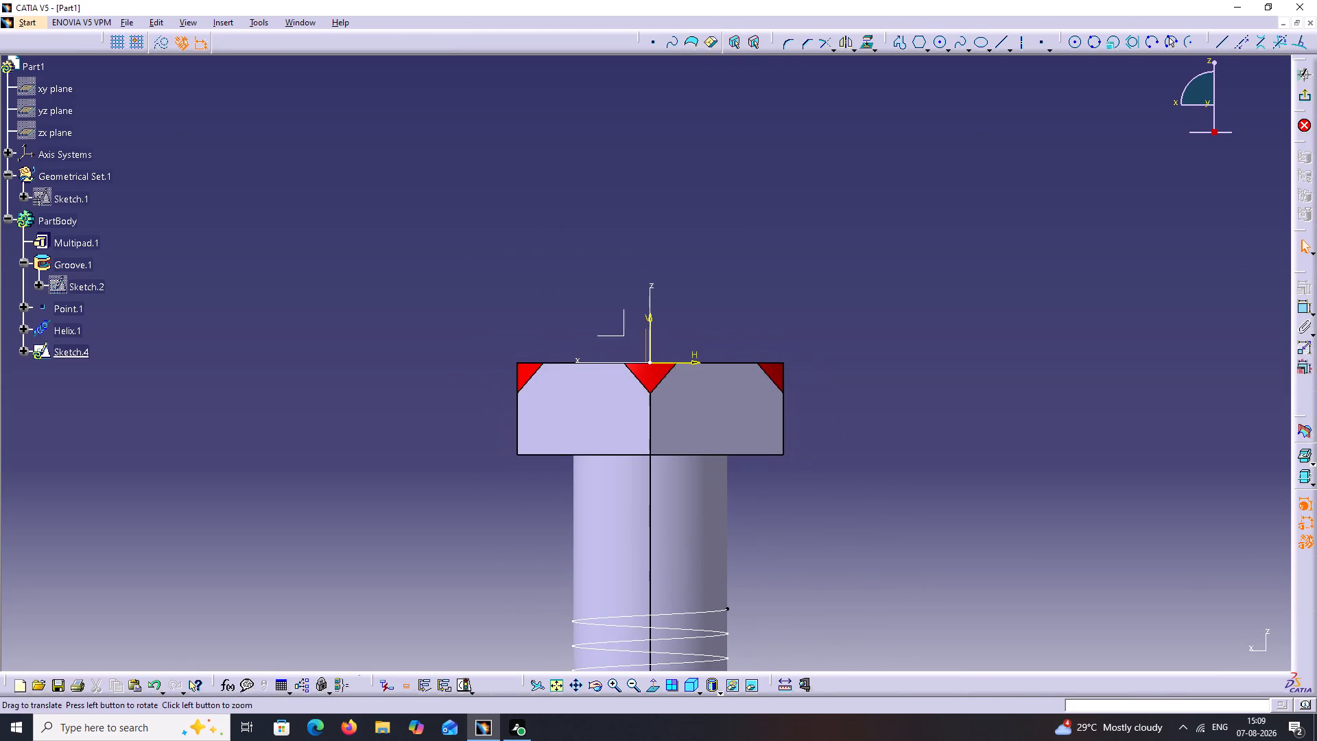
{"action": "middle_click_drag", "start_coordinate": [737, 187], "coordinate": [739, 74]}
{"action": "middle_click_drag", "start_coordinate": [777, 265], "coordinate": [780, 119]}
{"action": "middle_click_drag", "start_coordinate": [806, 318], "coordinate": [806, 141]}
{"action": "middle_click_drag", "start_coordinate": [792, 315], "coordinate": [792, 307]}
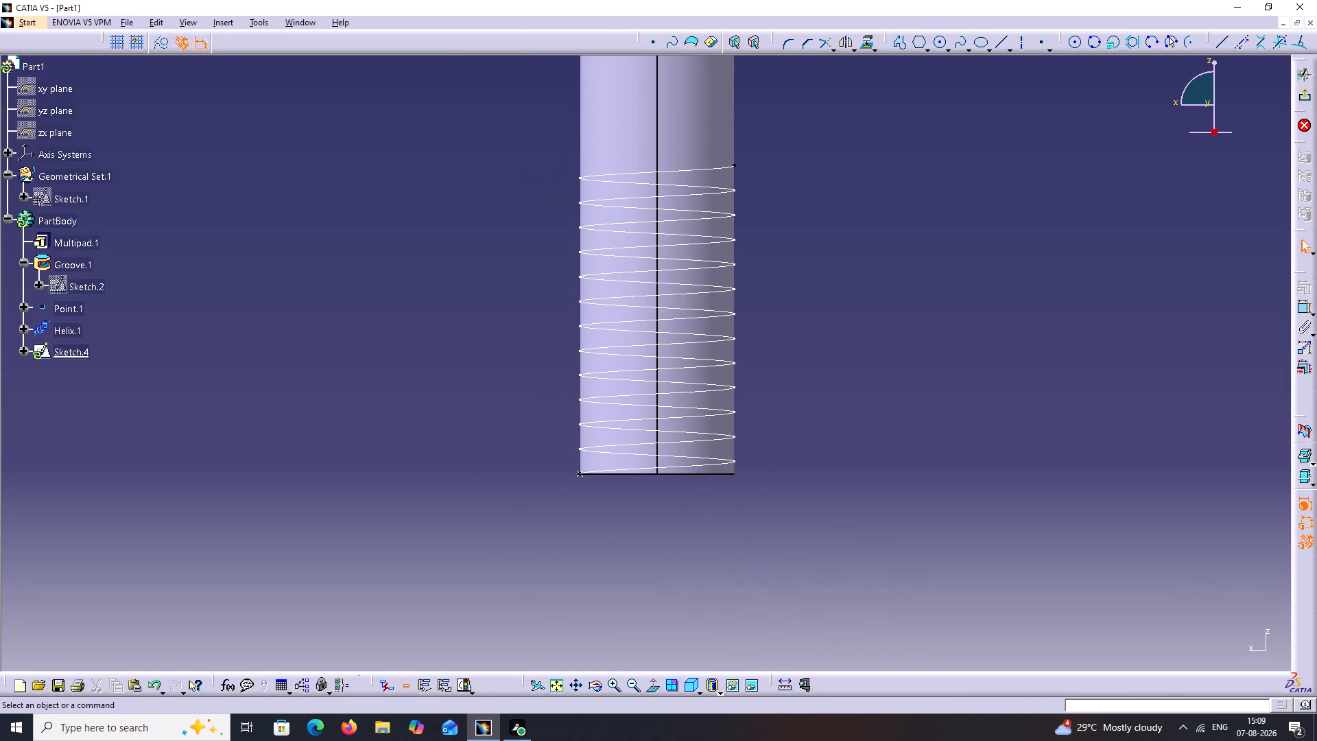
{"action": "left_click", "coordinate": [1073, 44]}
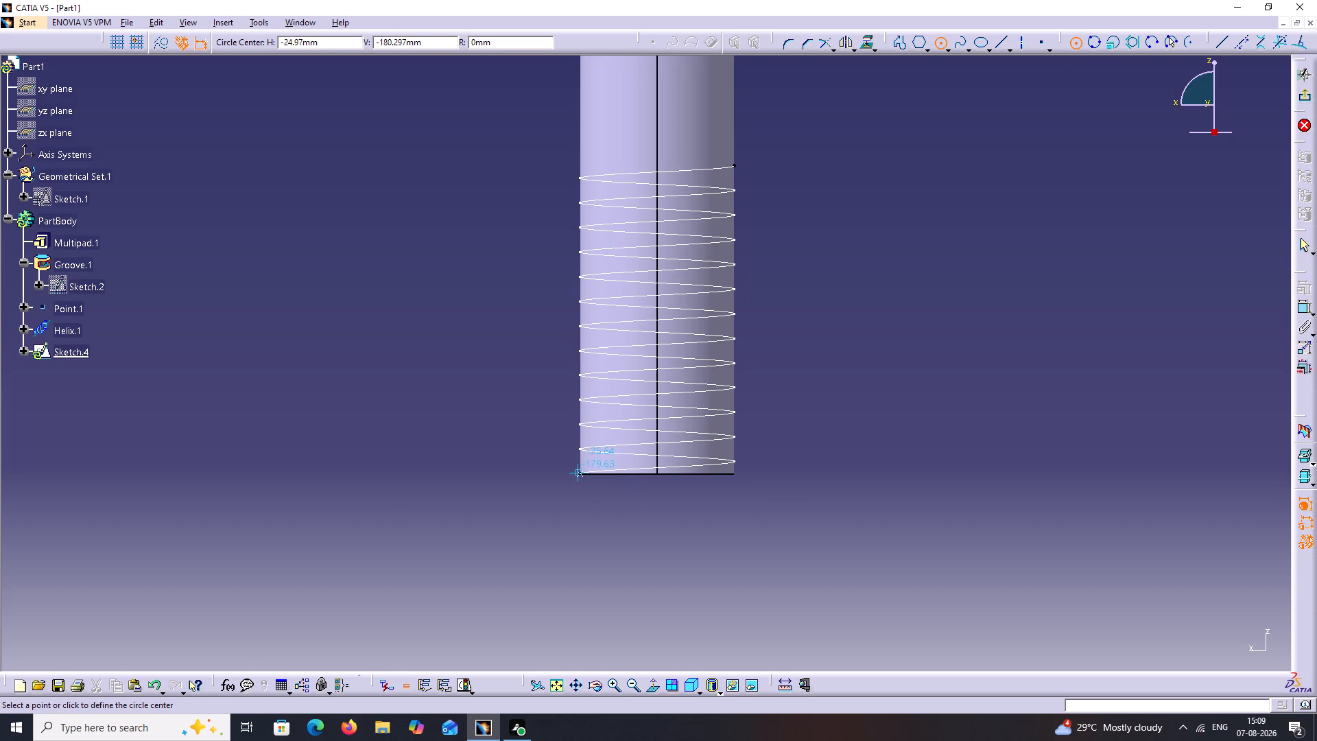
{"action": "left_click", "coordinate": [530, 479]}
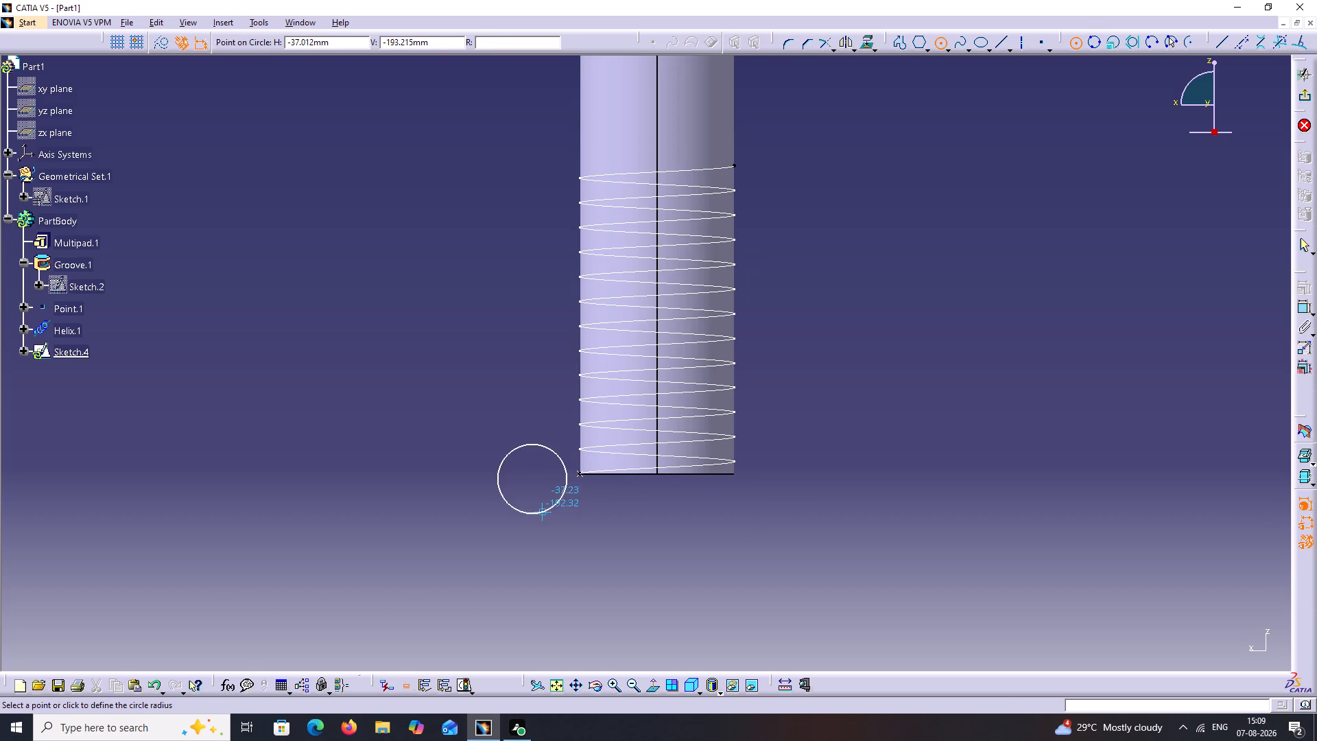
{"action": "left_click", "coordinate": [543, 515]}
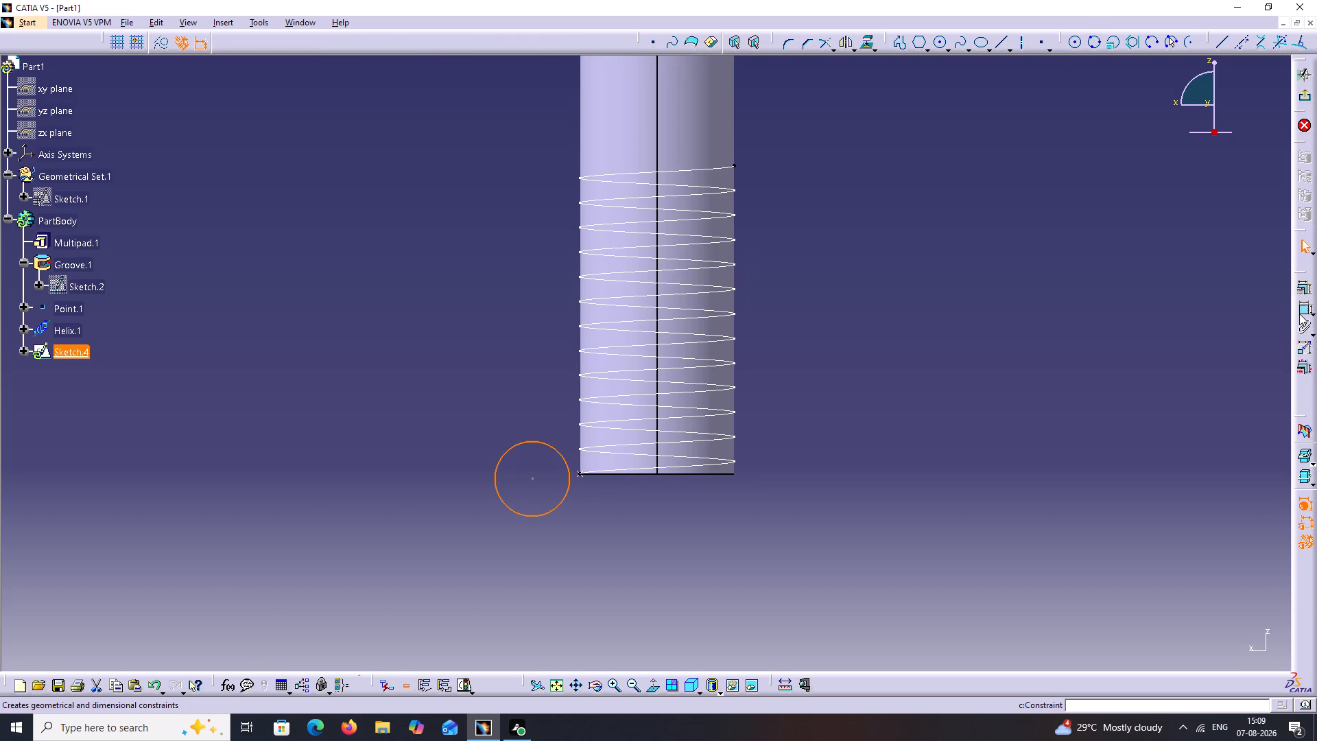
{"action": "left_click", "coordinate": [1301, 301]}
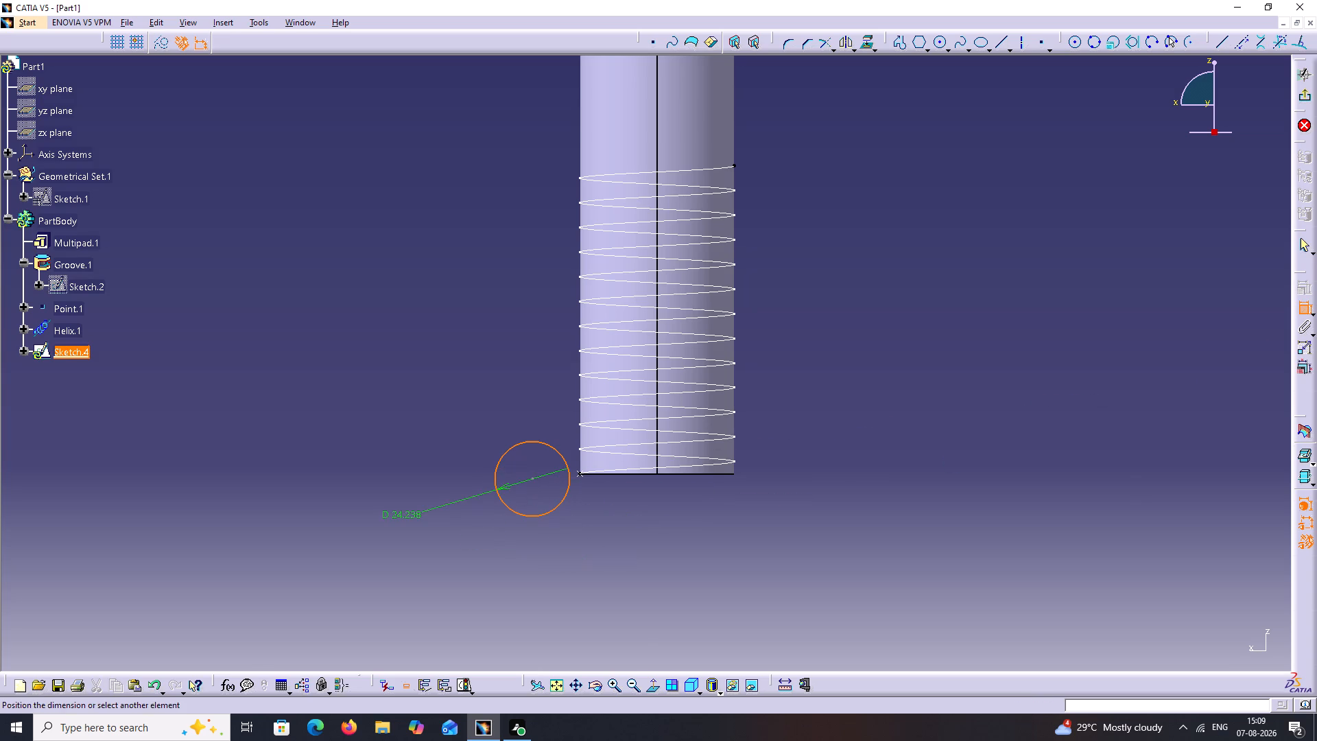
{"action": "triple_click", "coordinate": [401, 517]}
{"action": "key", "text": "5"}
{"action": "key", "text": "Return"}
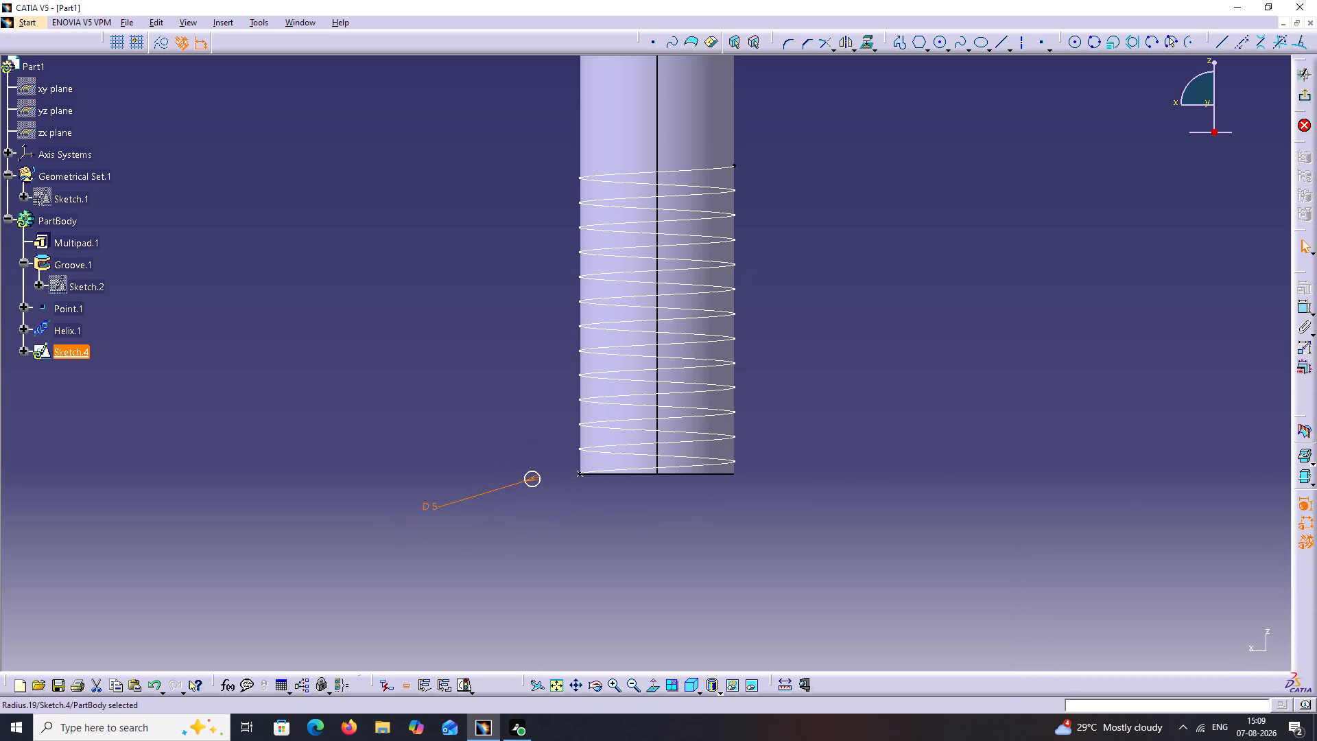
Make the circle's centre coincident with Point.1 on the shank's bottom edge and exit the sketch.
{"action": "left_click", "coordinate": [578, 473]}
{"action": "left_click", "coordinate": [571, 515]}
{"action": "middle_click_drag", "start_coordinate": [573, 461], "coordinate": [666, 483]}
{"action": "left_click_drag", "start_coordinate": [573, 461], "coordinate": [643, 491]}
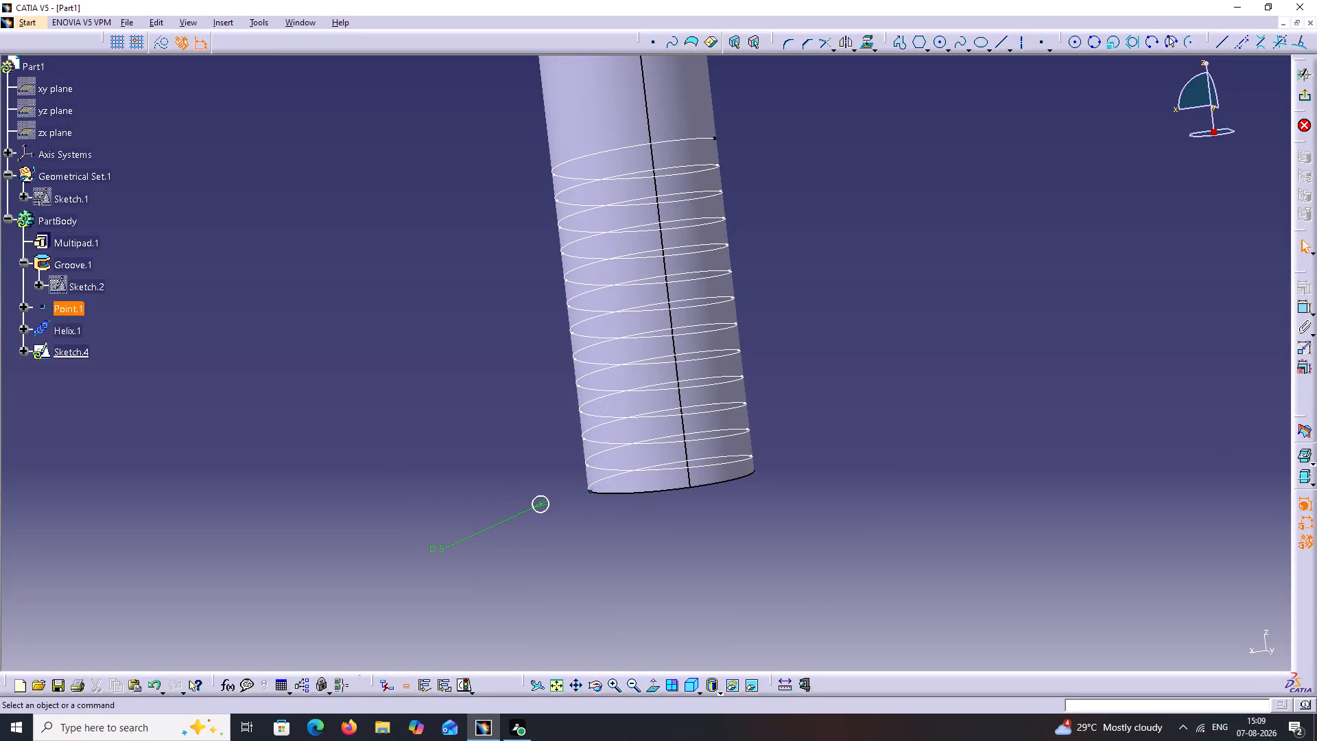
{"action": "middle_click_drag", "start_coordinate": [560, 456], "coordinate": [664, 413]}
{"action": "left_click_drag", "start_coordinate": [561, 456], "coordinate": [665, 412]}
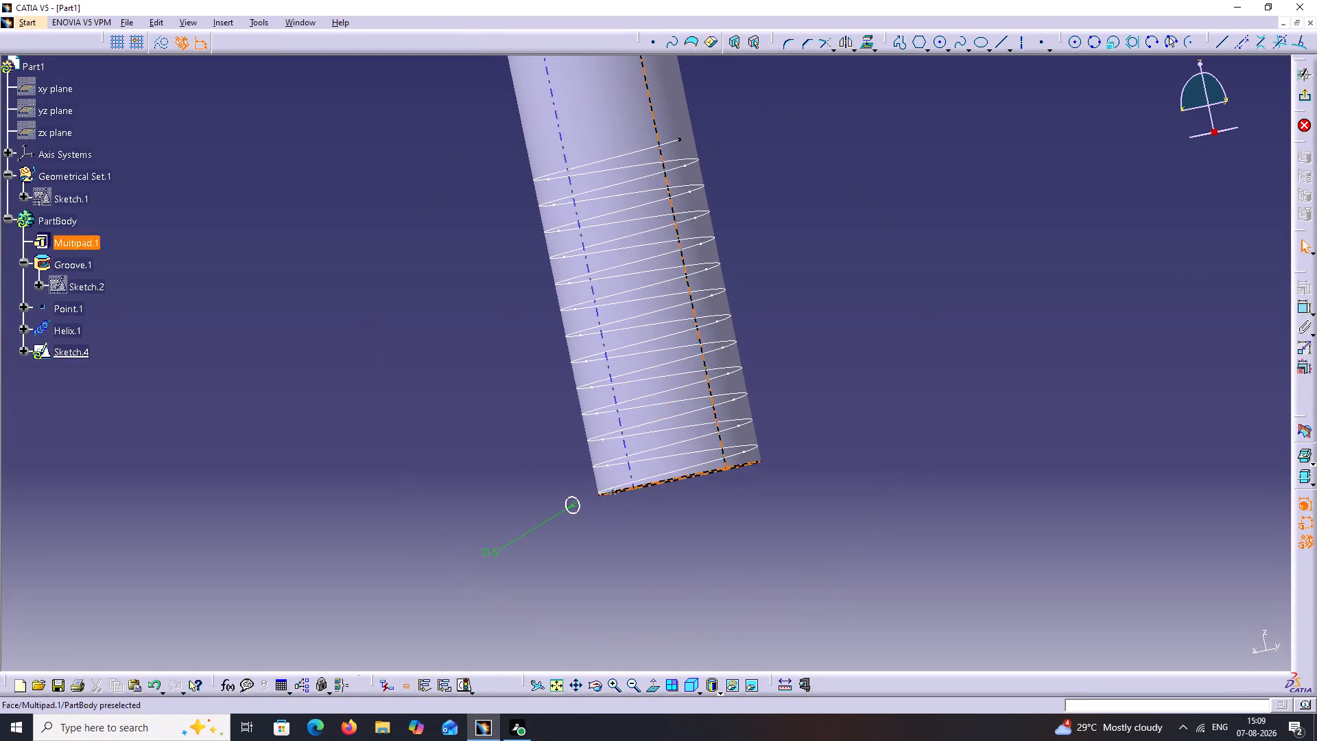
{"action": "left_click", "coordinate": [572, 505]}
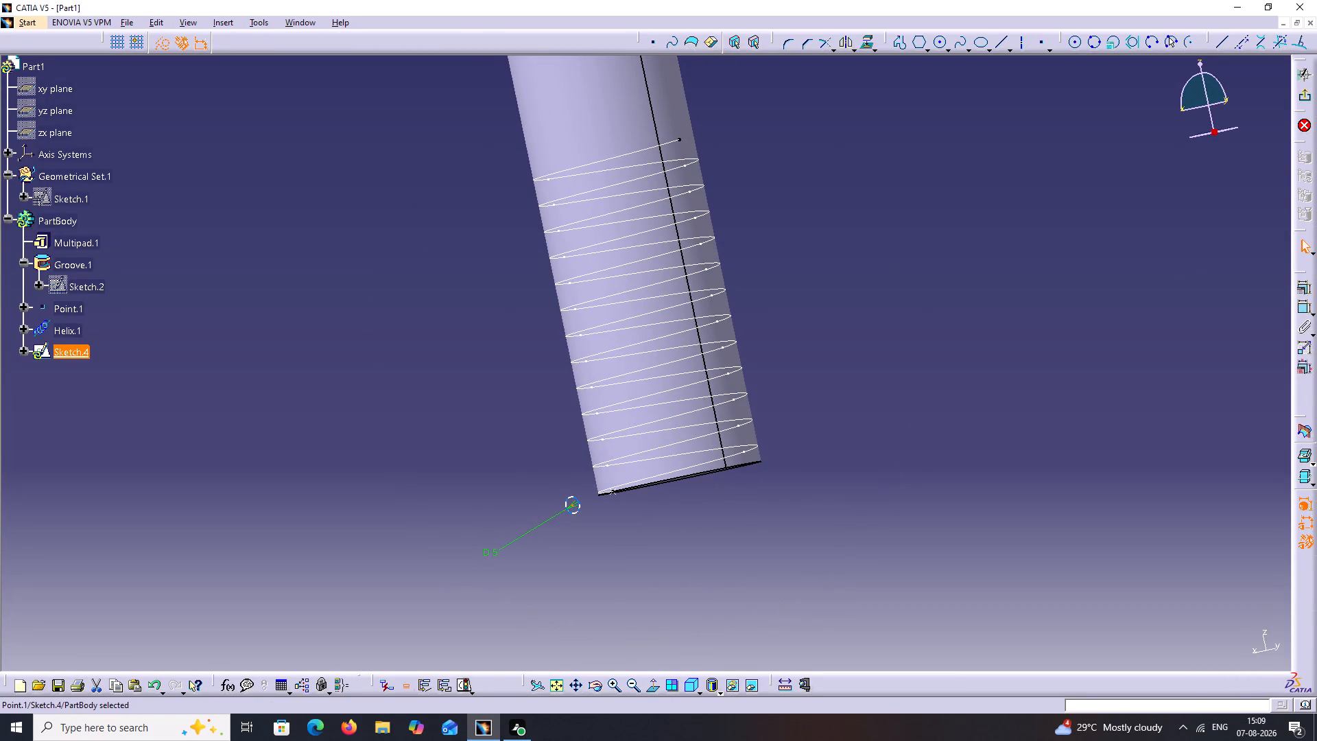
{"action": "left_click", "coordinate": [614, 490], "text": "ctrl"}
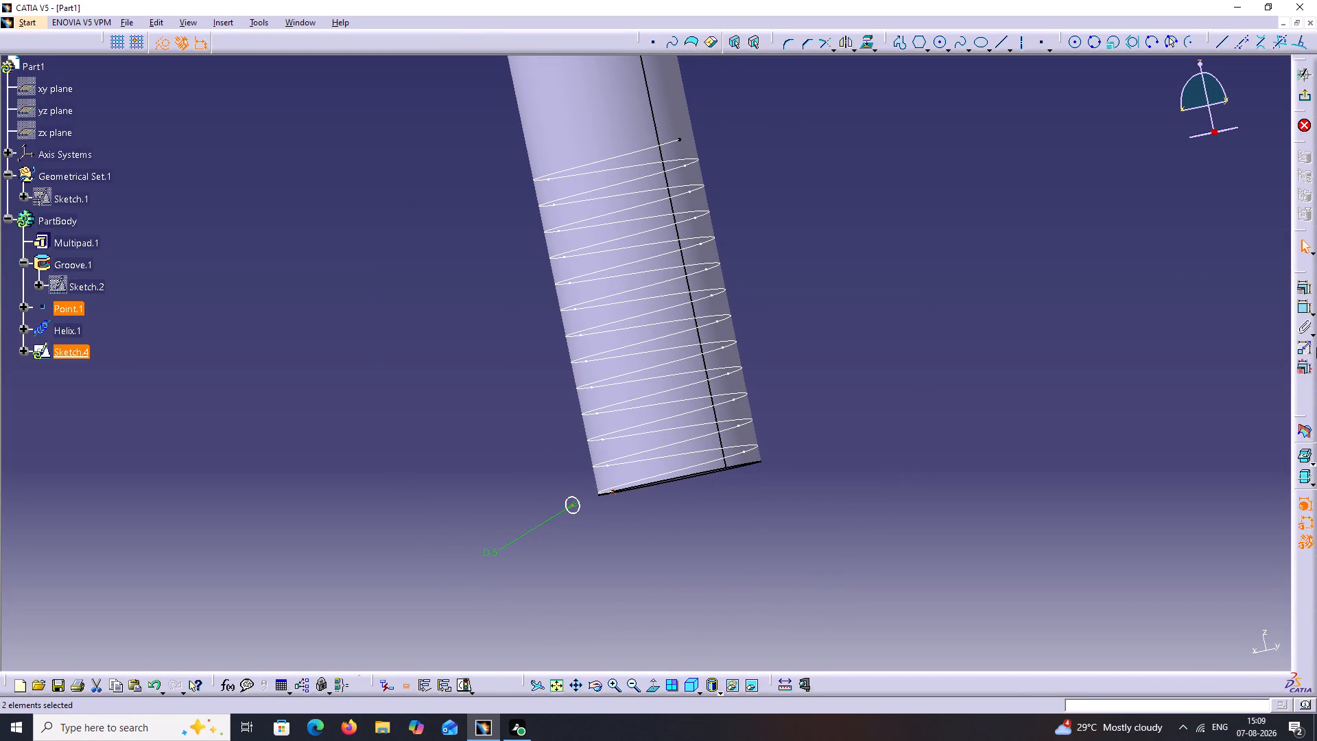
{"action": "left_click", "coordinate": [1303, 290]}
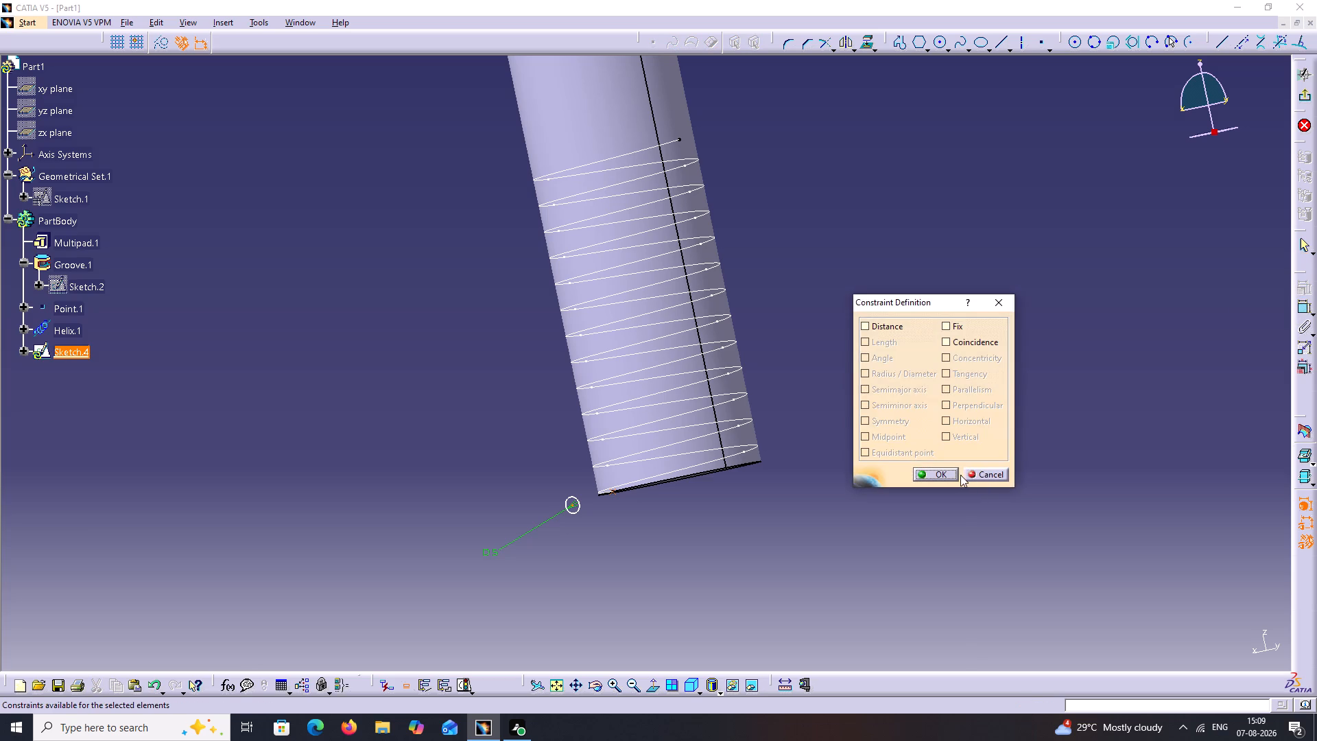
{"action": "left_click", "coordinate": [945, 343]}
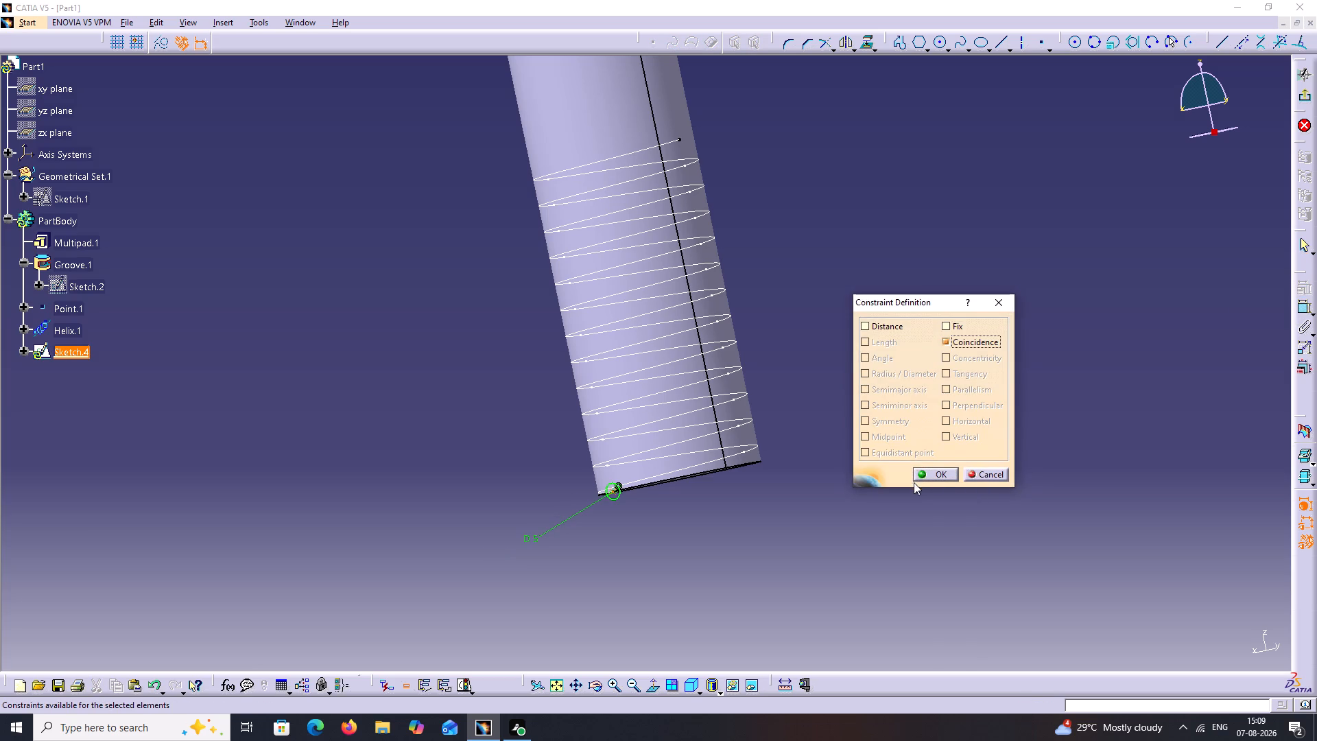
{"action": "left_click", "coordinate": [938, 471]}
{"action": "left_click", "coordinate": [879, 366]}
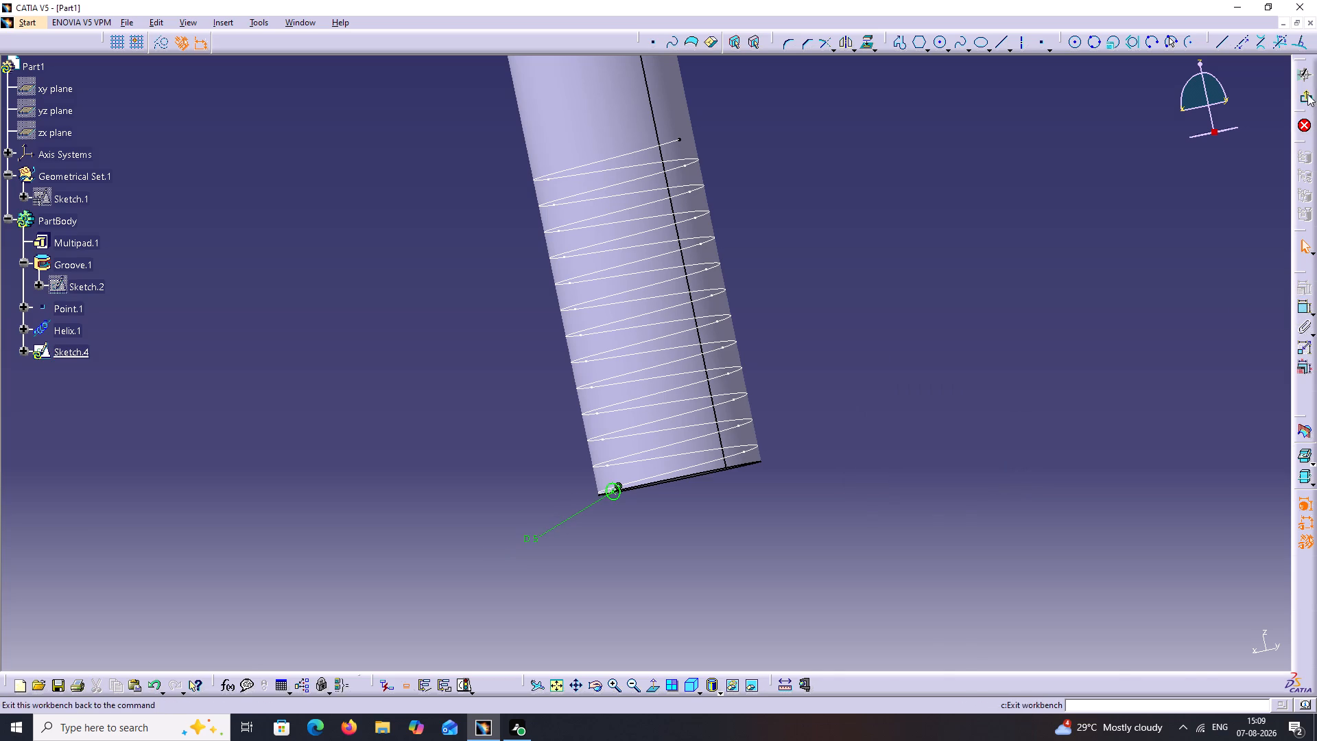
{"action": "left_click", "coordinate": [1307, 94]}
{"action": "left_click", "coordinate": [982, 359]}
Cut a slot in the shank using the 5 mm circle sketch as profile and the helix as centre curve, with Keep angle control.
{"action": "middle_click_drag", "start_coordinate": [970, 318], "coordinate": [938, 432]}
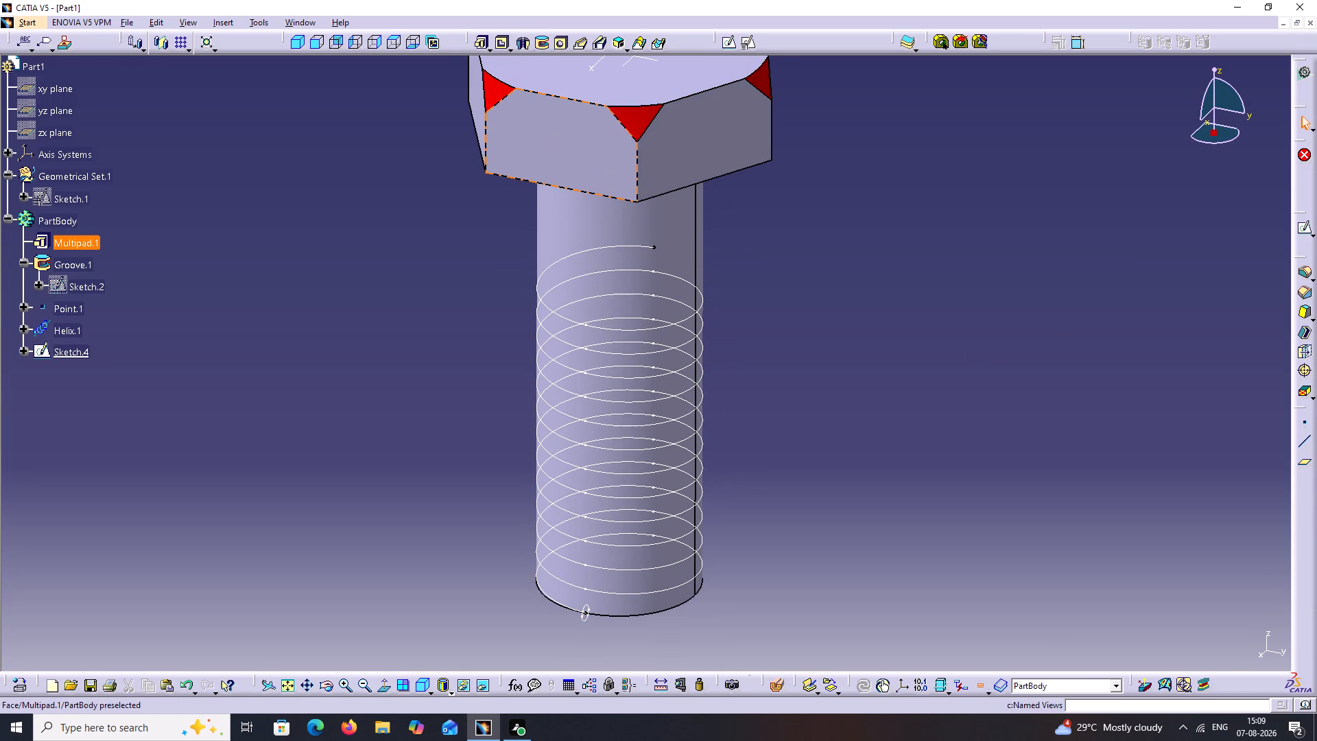
{"action": "left_click", "coordinate": [597, 41]}
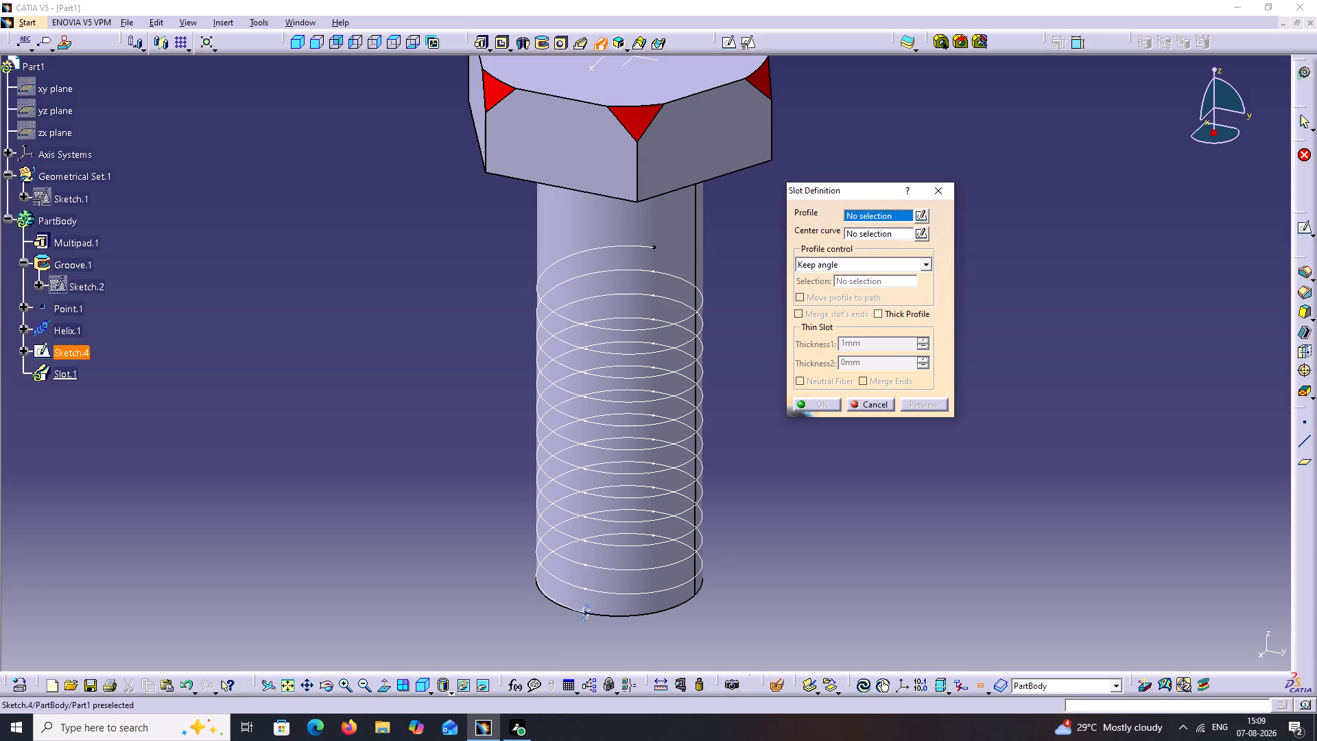
{"action": "left_click", "coordinate": [584, 617]}
{"action": "left_click", "coordinate": [555, 601]}
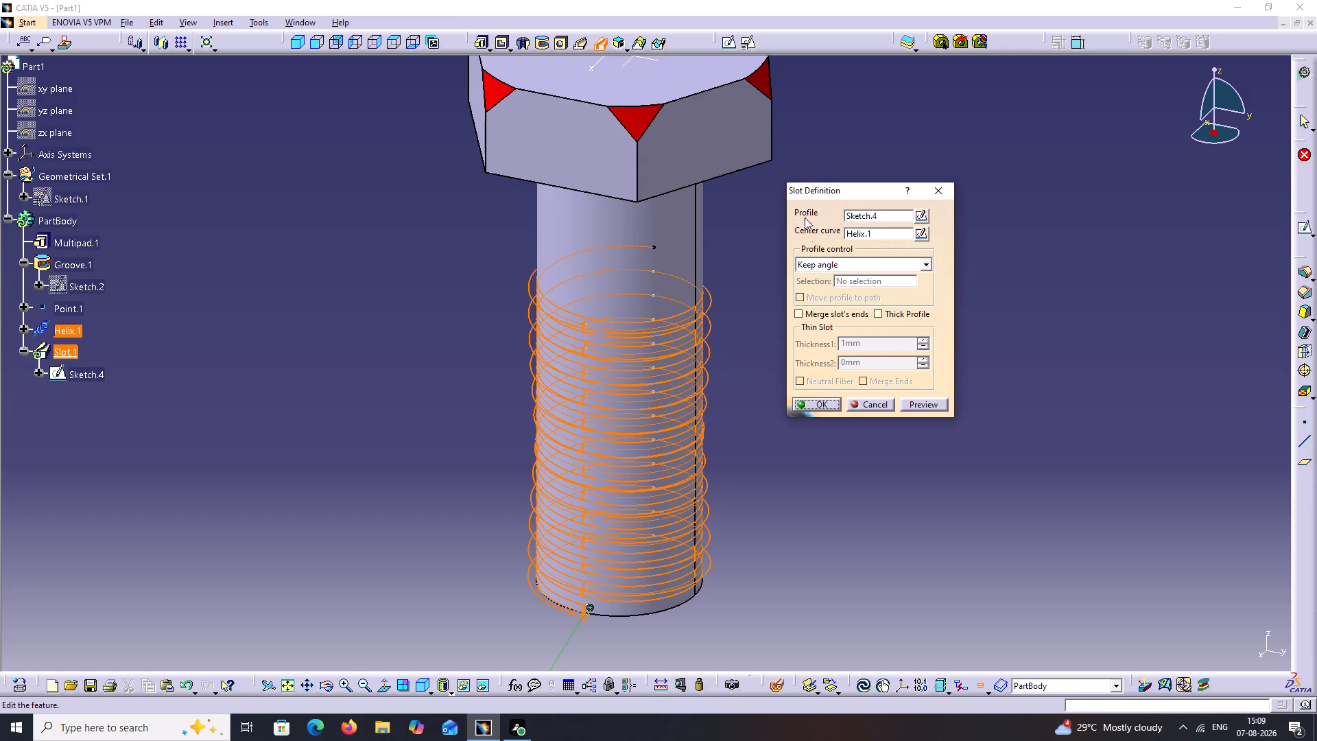
{"action": "middle_click_drag", "start_coordinate": [769, 155], "coordinate": [742, 268]}
{"action": "scroll", "coordinate": [741, 272], "scroll_direction": "down", "scroll_amount": 1}
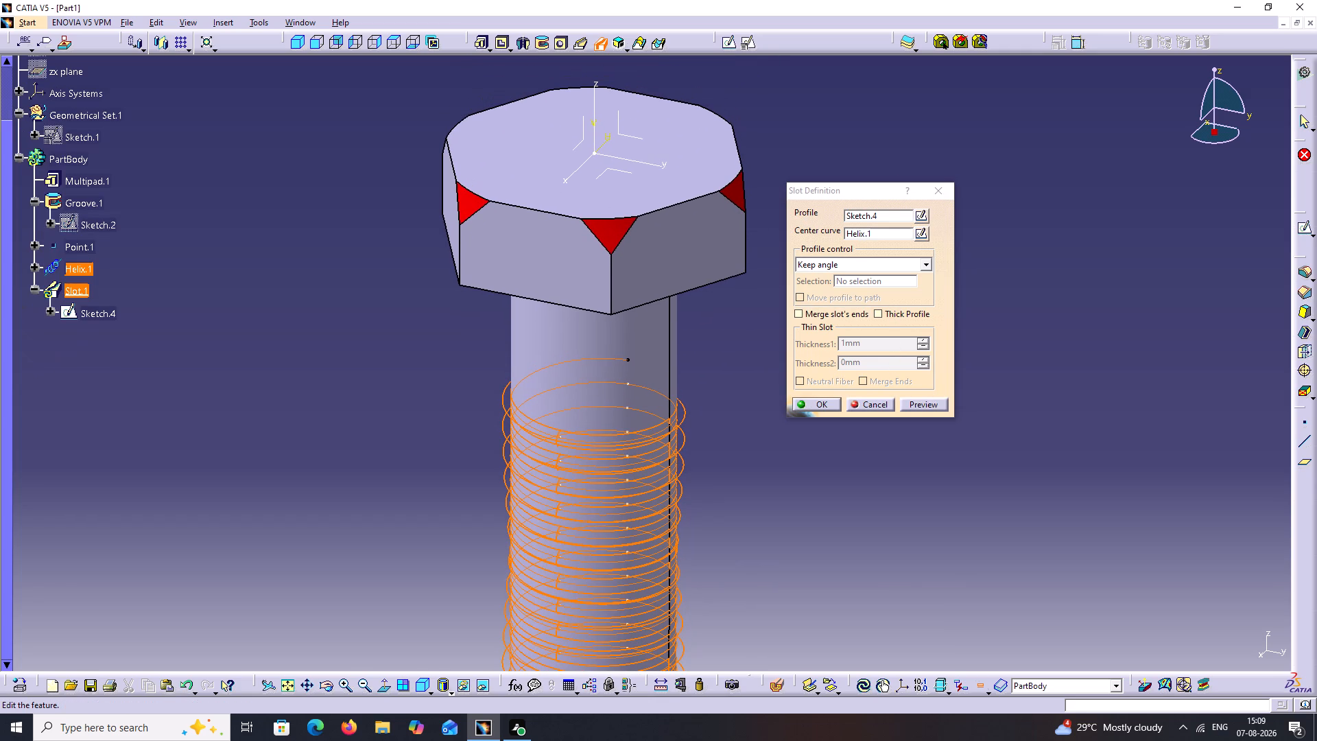
{"action": "left_click", "coordinate": [922, 404]}
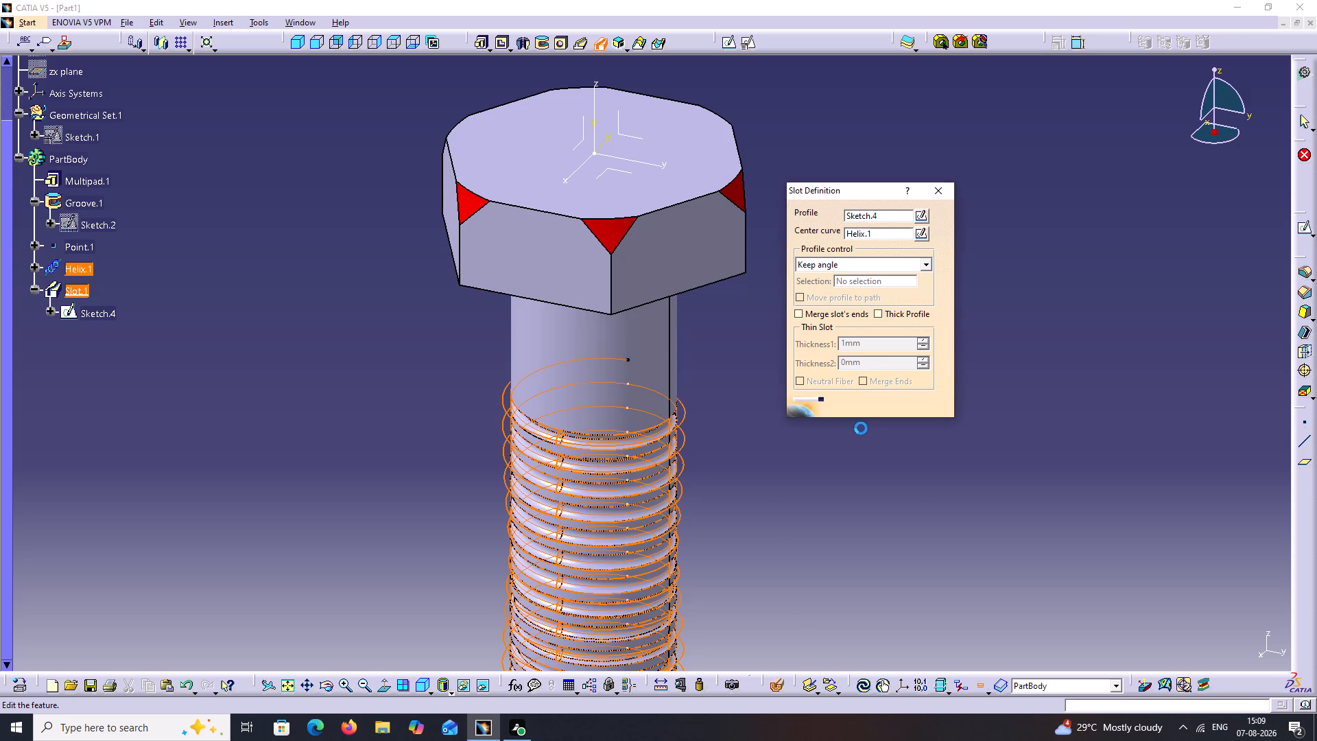
{"action": "left_click", "coordinate": [817, 402]}
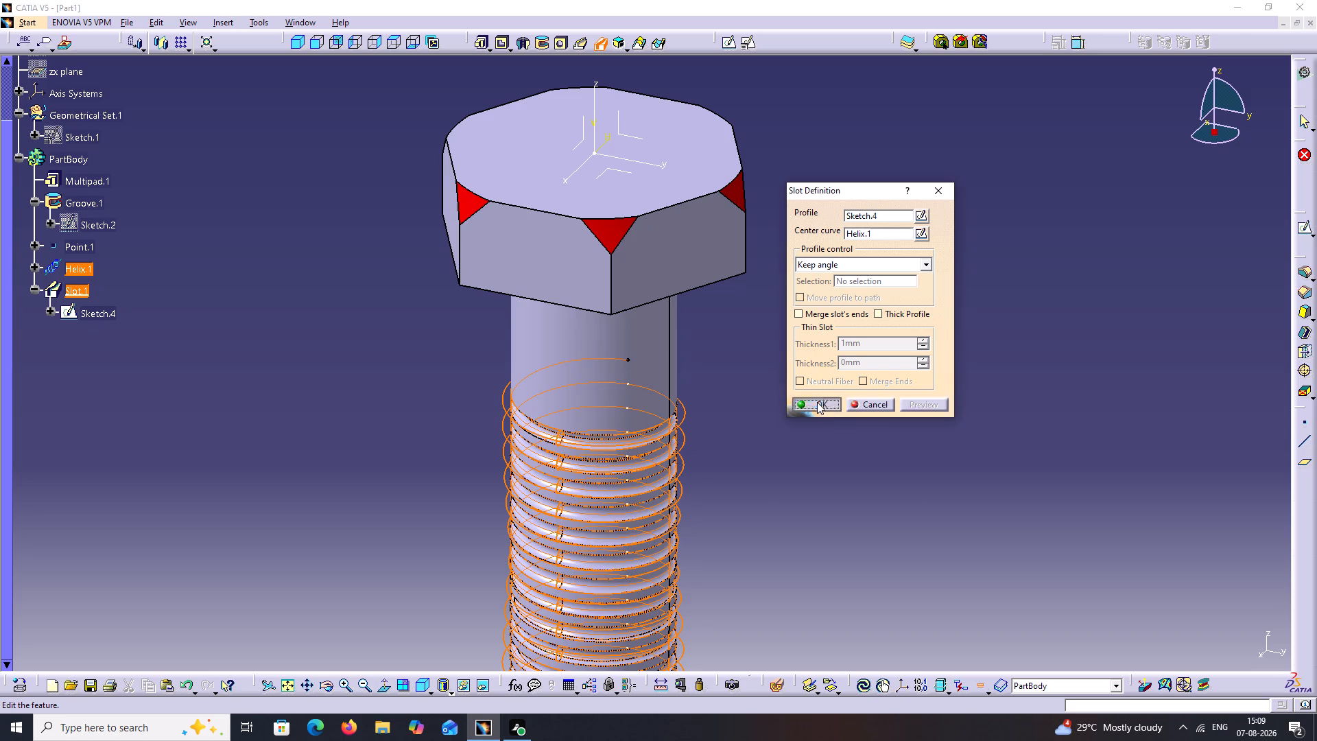
Examine the helical thread cut along the shank from above, below and the side.
{"action": "middle_click_drag", "start_coordinate": [768, 462], "coordinate": [753, 268]}
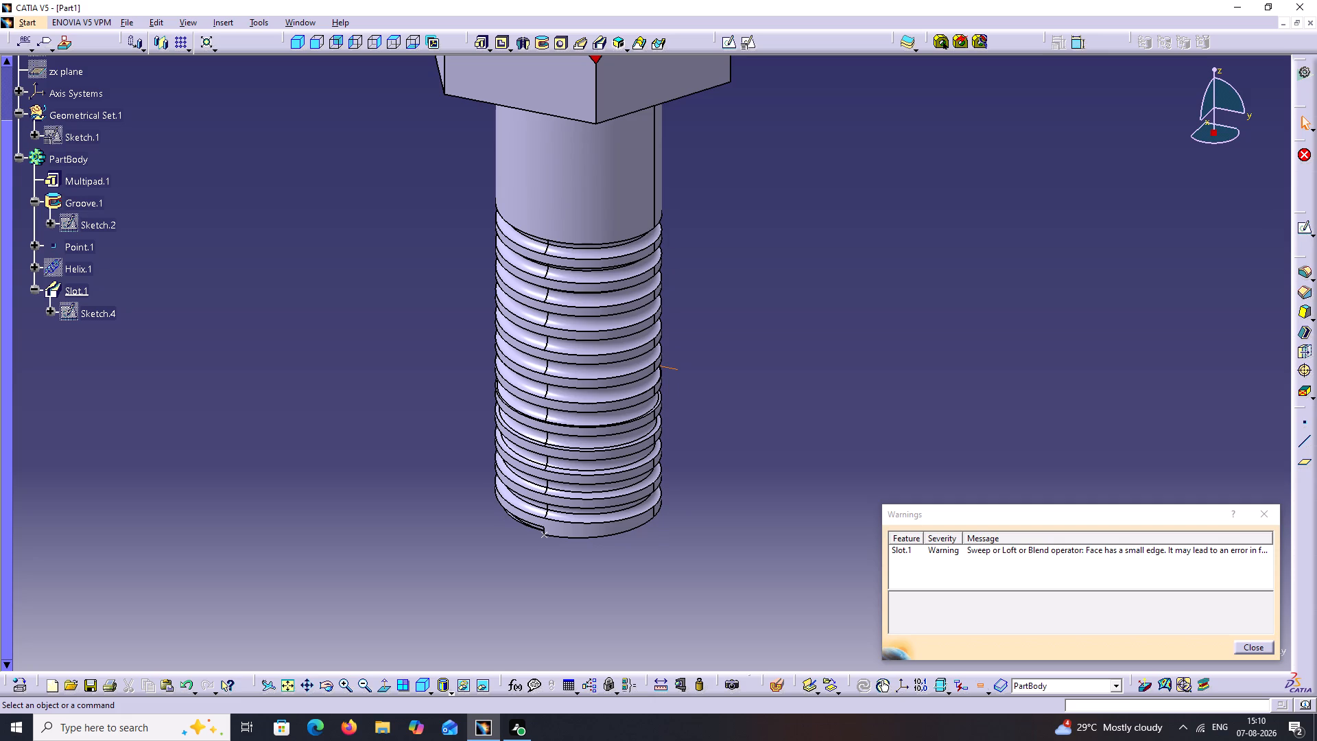
{"action": "middle_click_drag", "start_coordinate": [735, 422], "coordinate": [723, 550]}
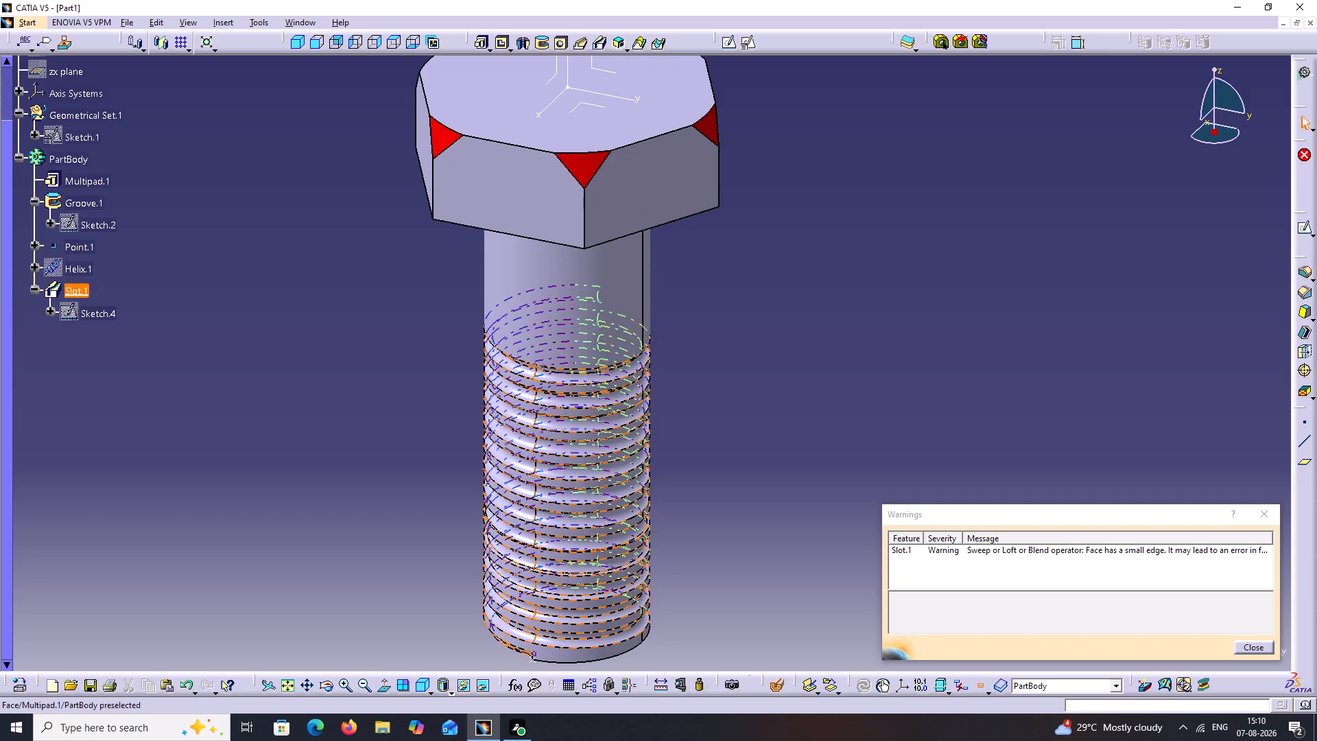
{"action": "left_click", "coordinate": [870, 394]}
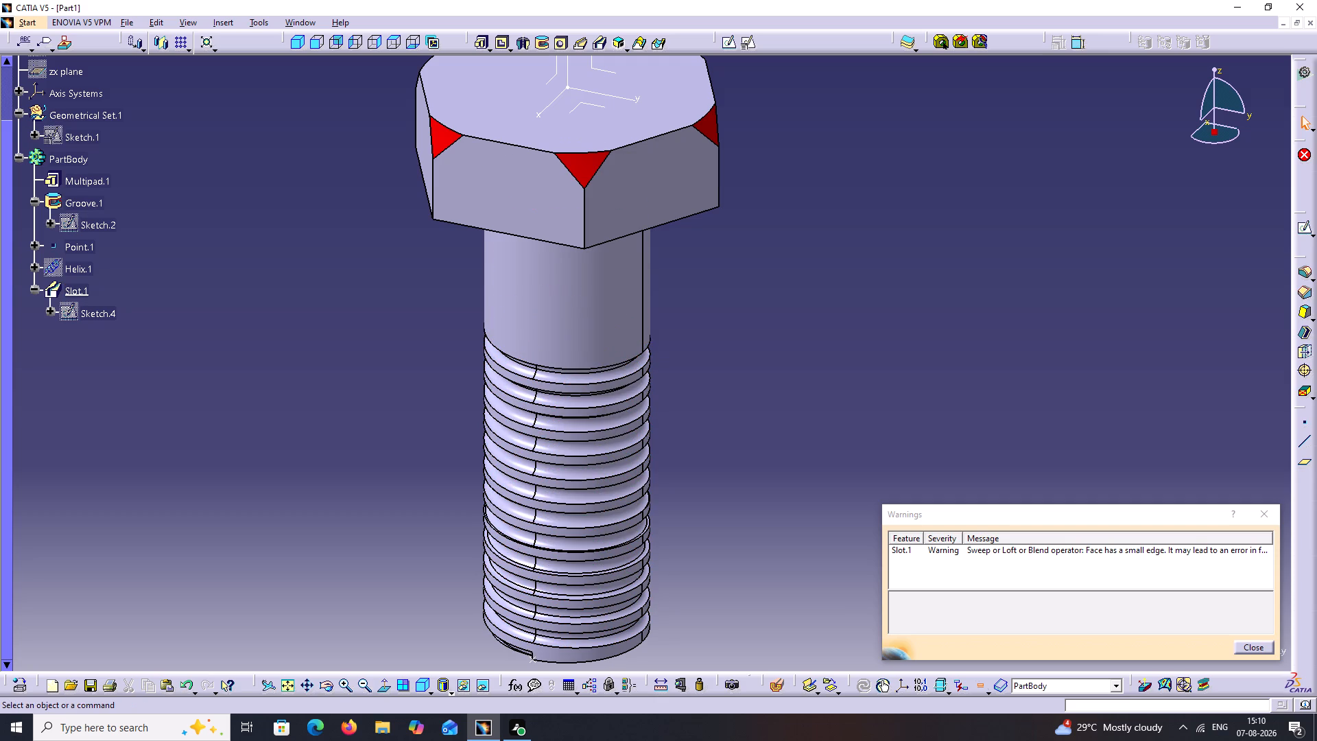
{"action": "middle_click_drag", "start_coordinate": [717, 425], "coordinate": [931, 248]}
{"action": "left_click_drag", "start_coordinate": [717, 425], "coordinate": [931, 248]}
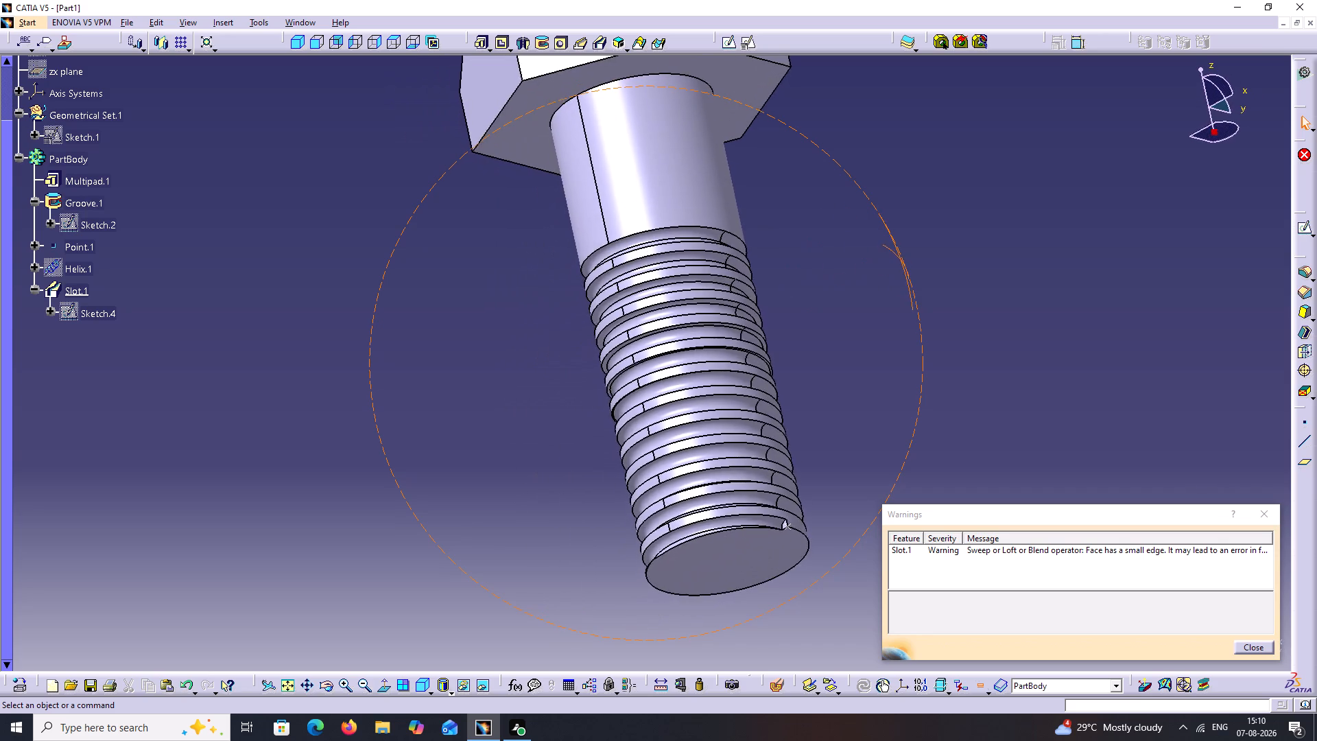
{"action": "middle_click_drag", "start_coordinate": [931, 248], "coordinate": [765, 266]}
{"action": "left_click_drag", "start_coordinate": [931, 248], "coordinate": [765, 266]}
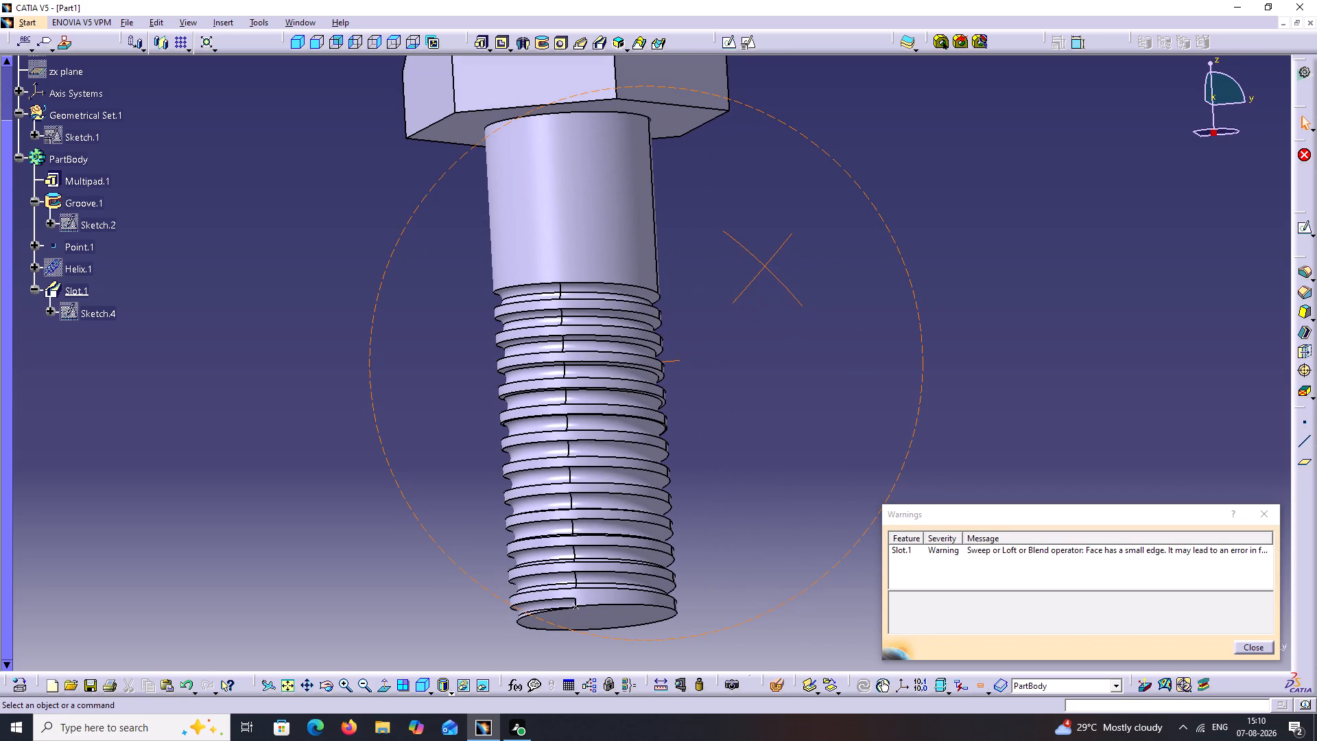
{"action": "middle_click_drag", "start_coordinate": [765, 266], "coordinate": [767, 290]}
{"action": "left_click_drag", "start_coordinate": [765, 266], "coordinate": [767, 290]}
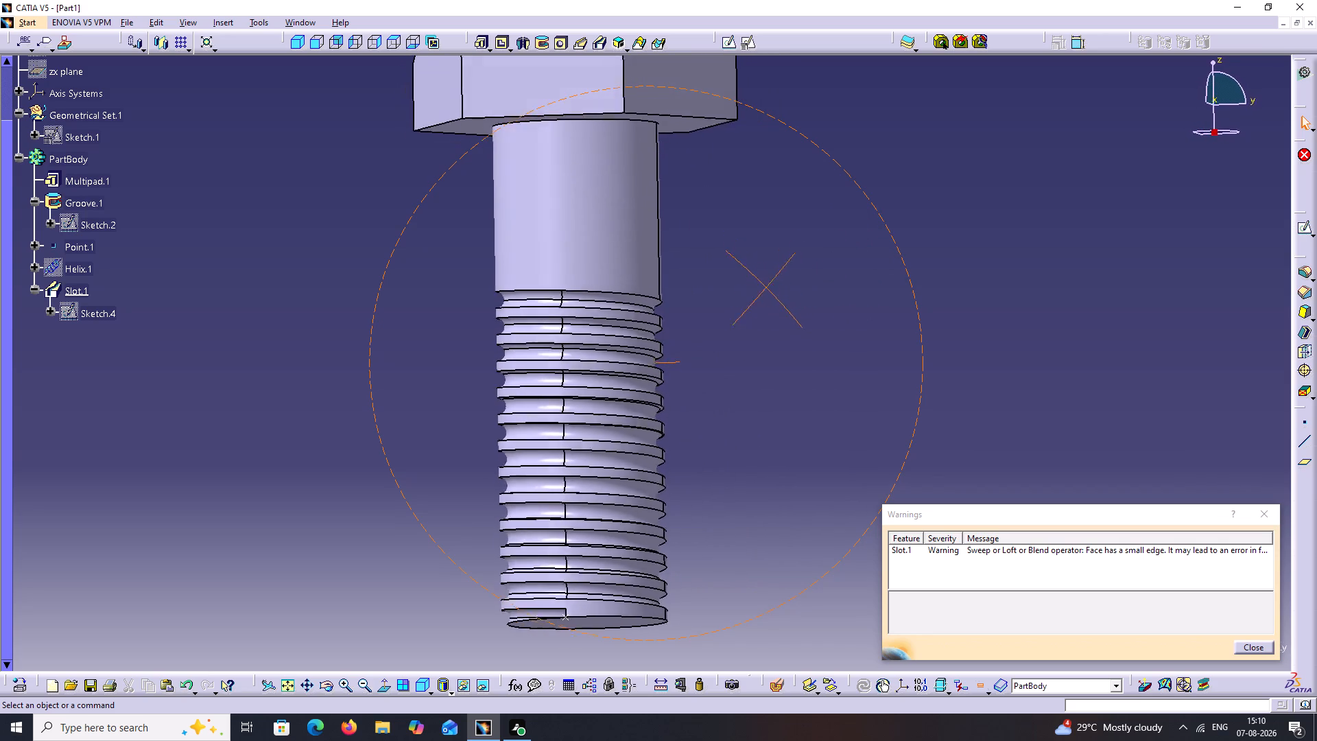
Close the Warnings window for the slot feature and clear the selection on the shank.
{"action": "middle_click_drag", "start_coordinate": [767, 290], "coordinate": [769, 352]}
{"action": "left_click_drag", "start_coordinate": [767, 290], "coordinate": [769, 352]}
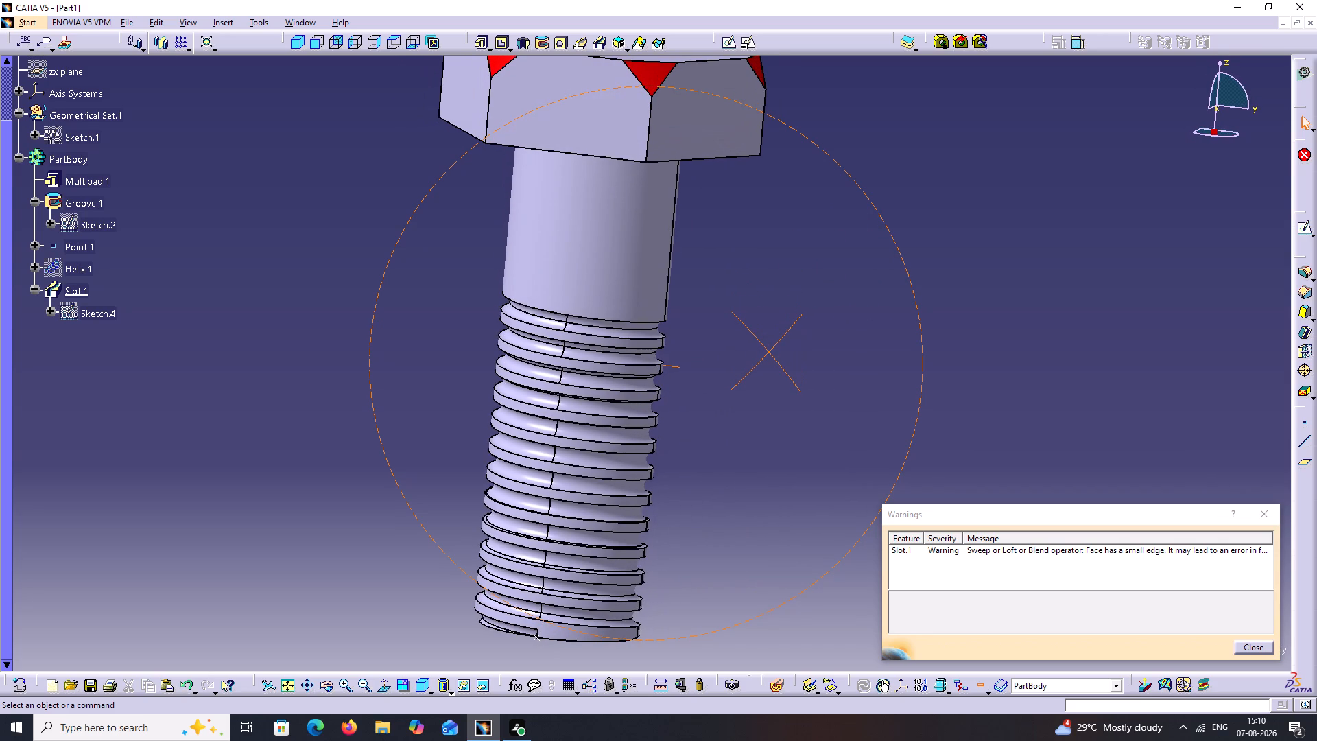
{"action": "left_click_drag", "start_coordinate": [769, 352], "coordinate": [809, 296]}
{"action": "middle_click_drag", "start_coordinate": [769, 352], "coordinate": [809, 296]}
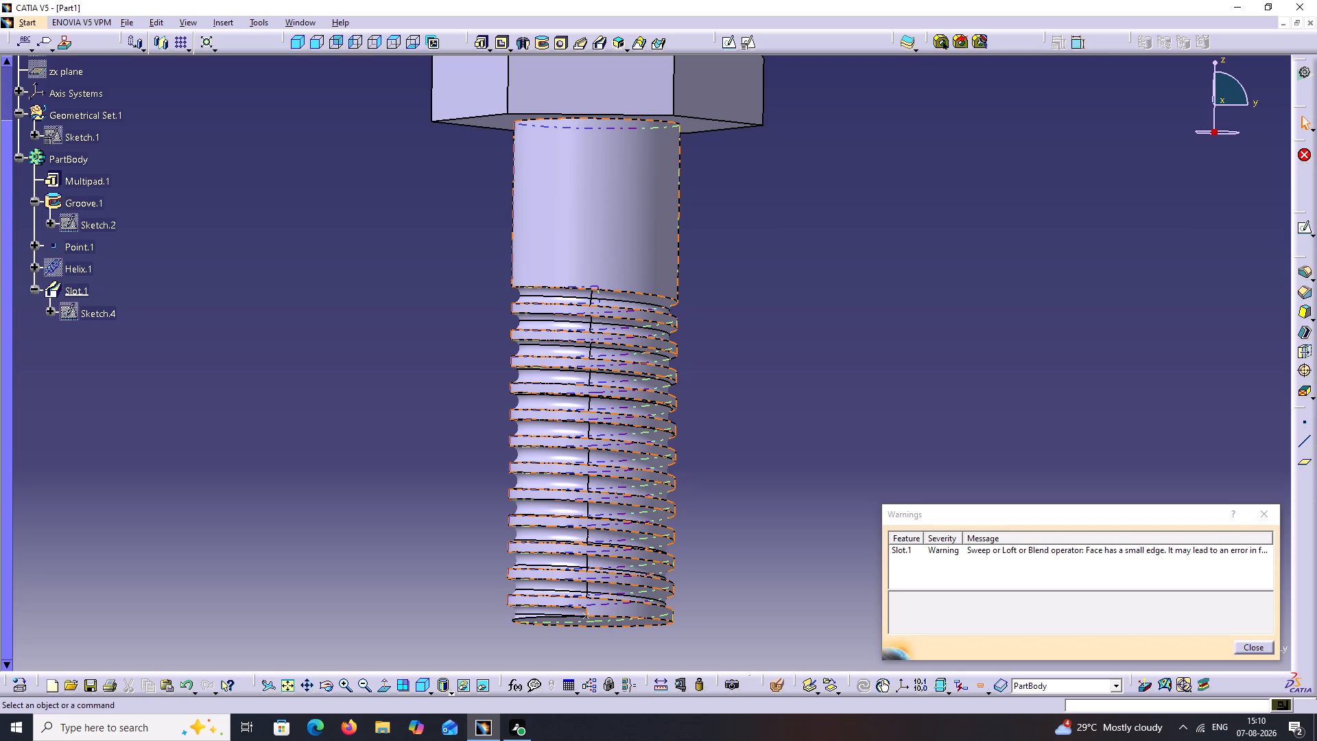
{"action": "left_click", "coordinate": [1267, 514]}
{"action": "left_click", "coordinate": [963, 425]}
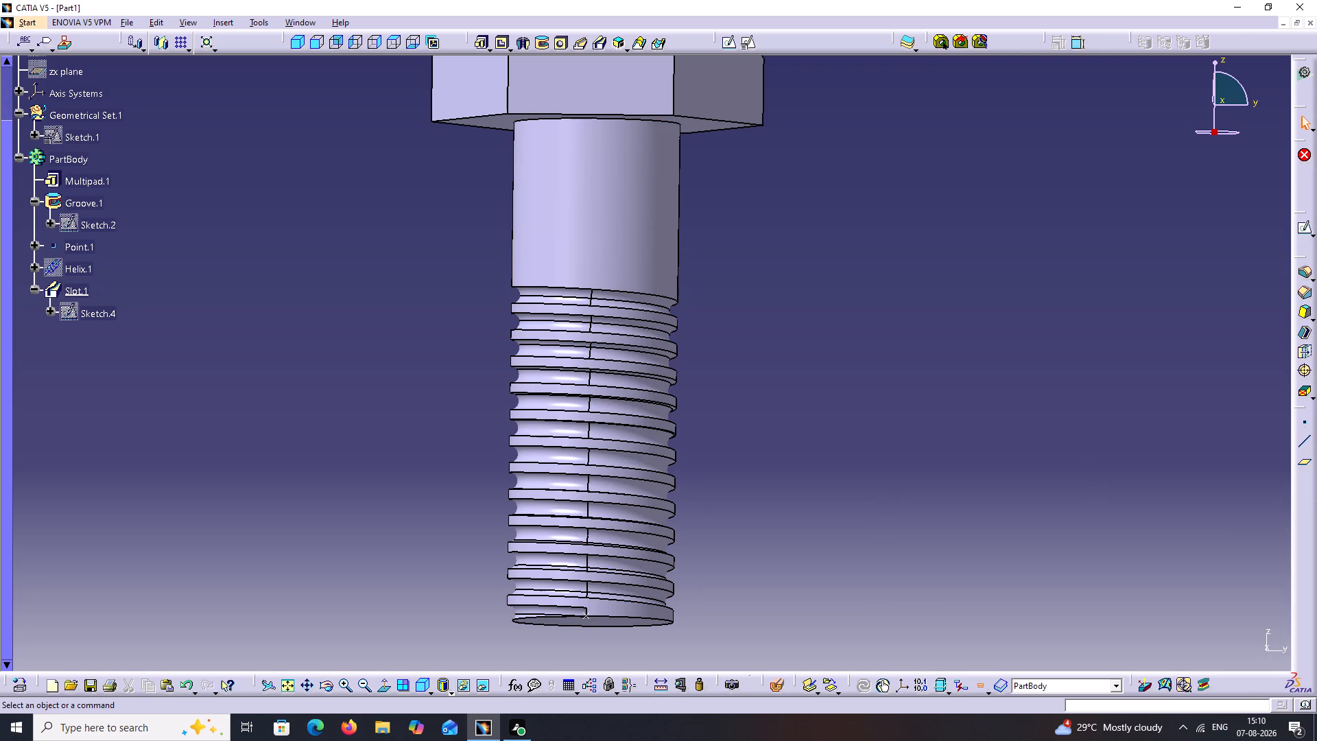
Save the part as a CATPart file named bolt in the current folder.
{"action": "middle_click_drag", "start_coordinate": [927, 338], "coordinate": [921, 415]}
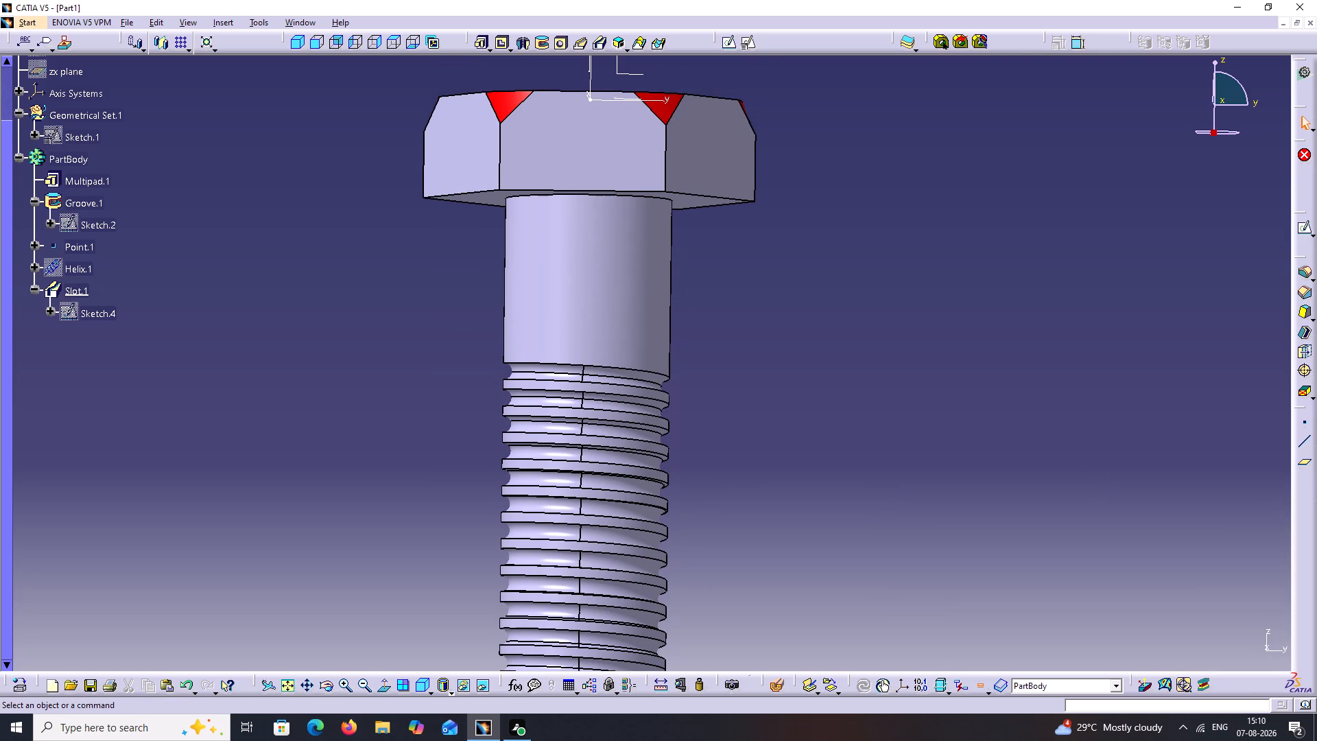
{"action": "key", "text": "ctrl+s"}
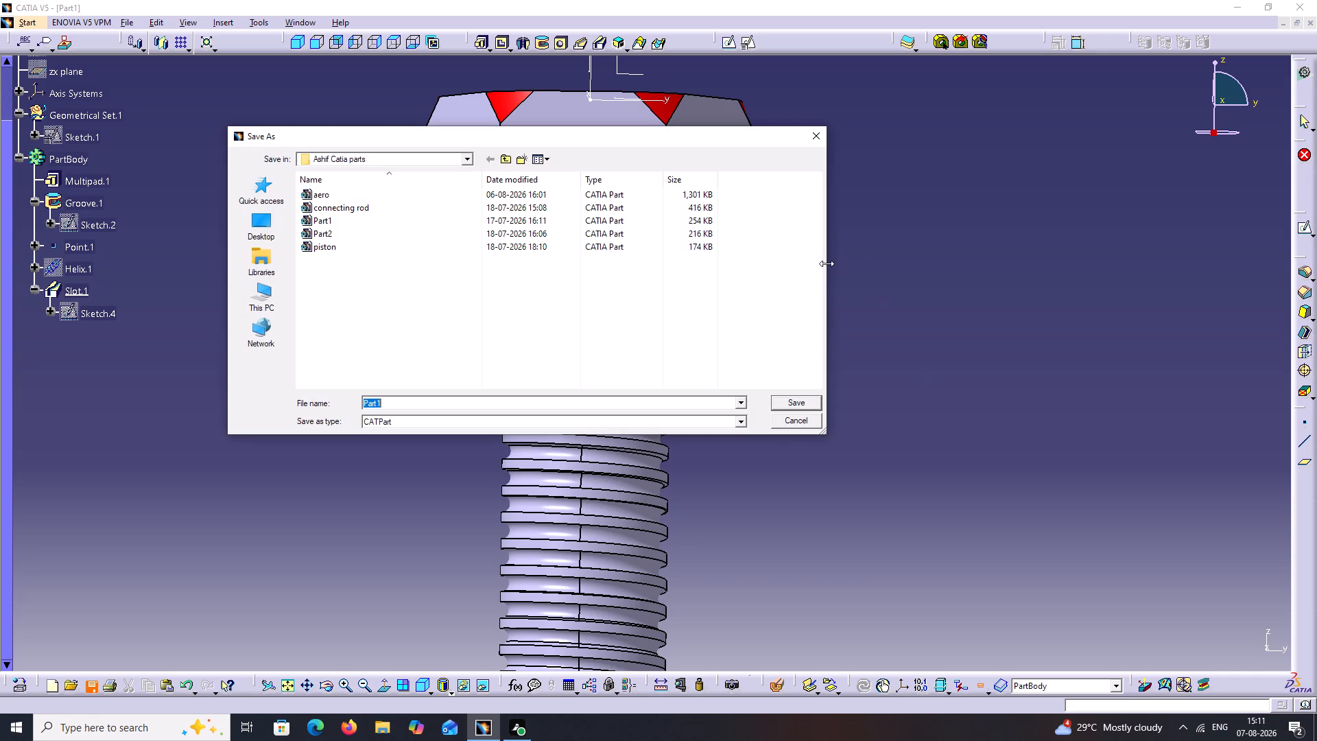
{"action": "type", "text": "bolt"}
{"action": "key", "text": "Return"}
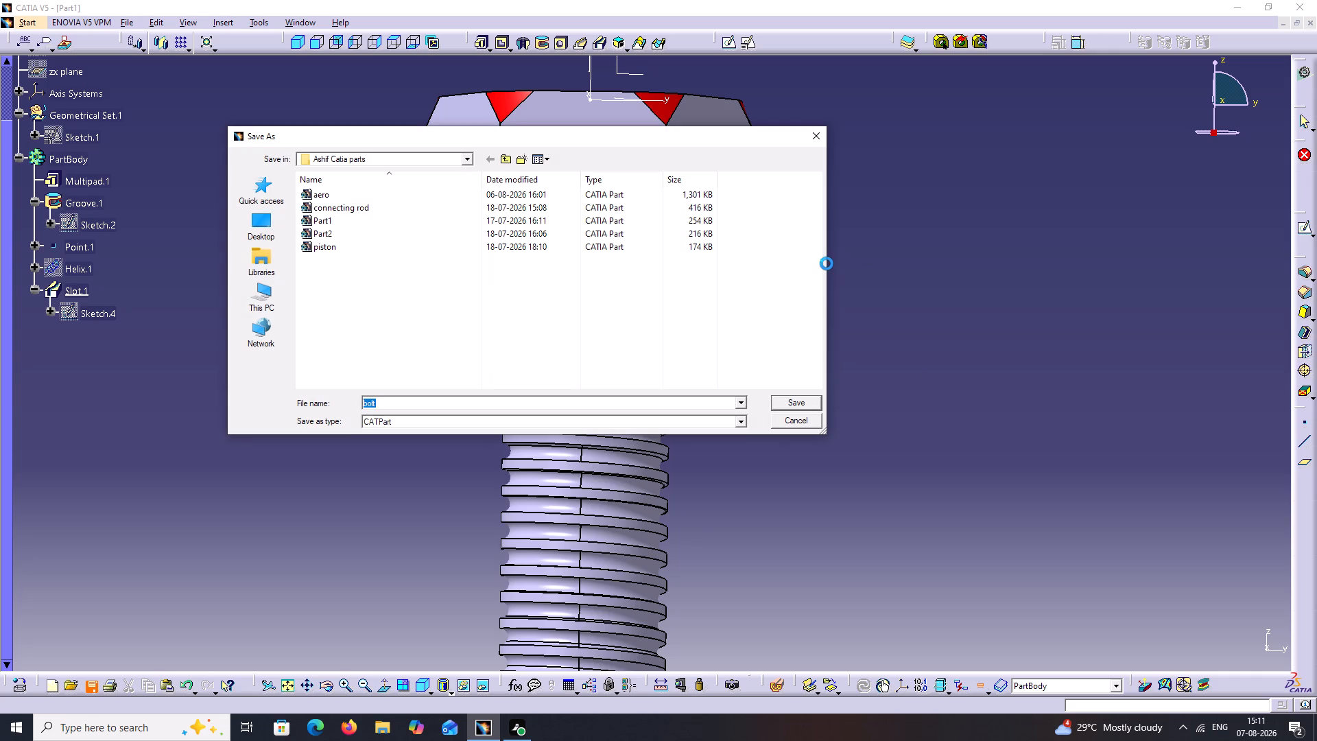
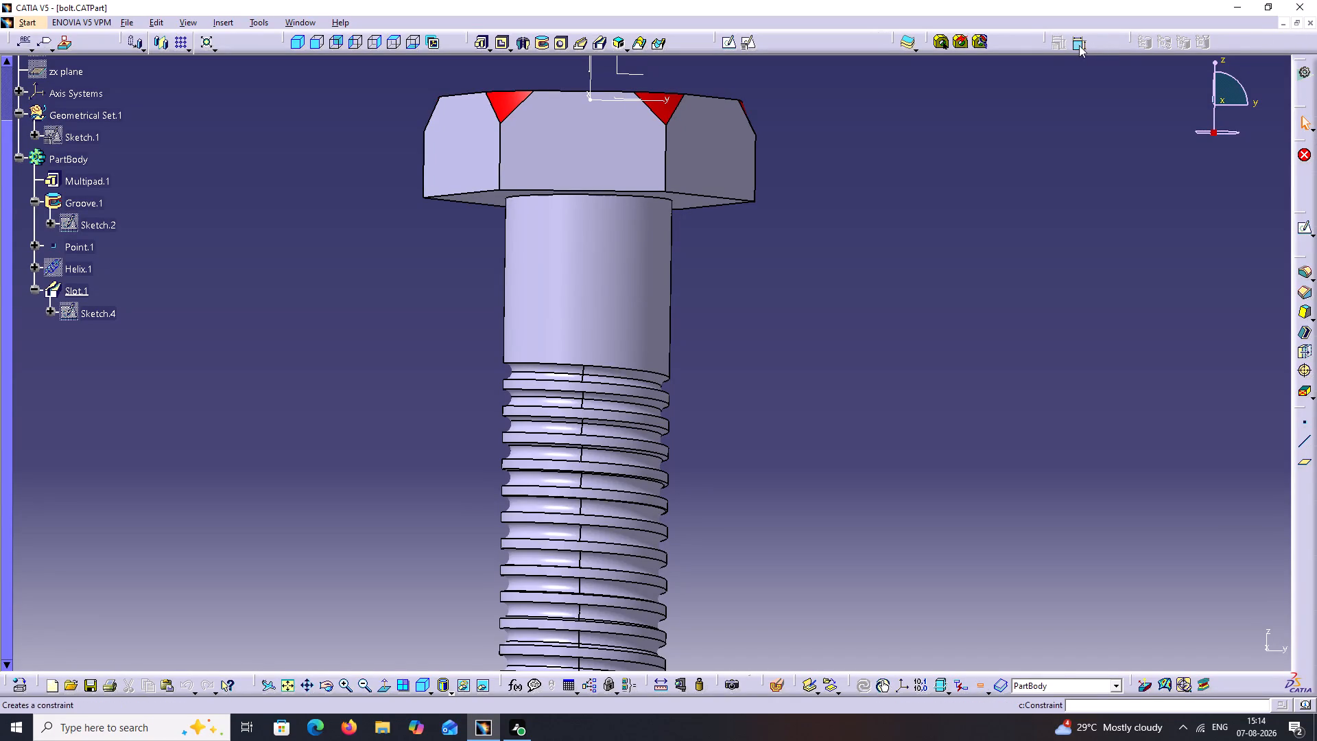
Print the current view of the bolt to a PDF document named pdf in the Ashif Catia parts folder.
{"action": "left_click", "coordinate": [1018, 21]}
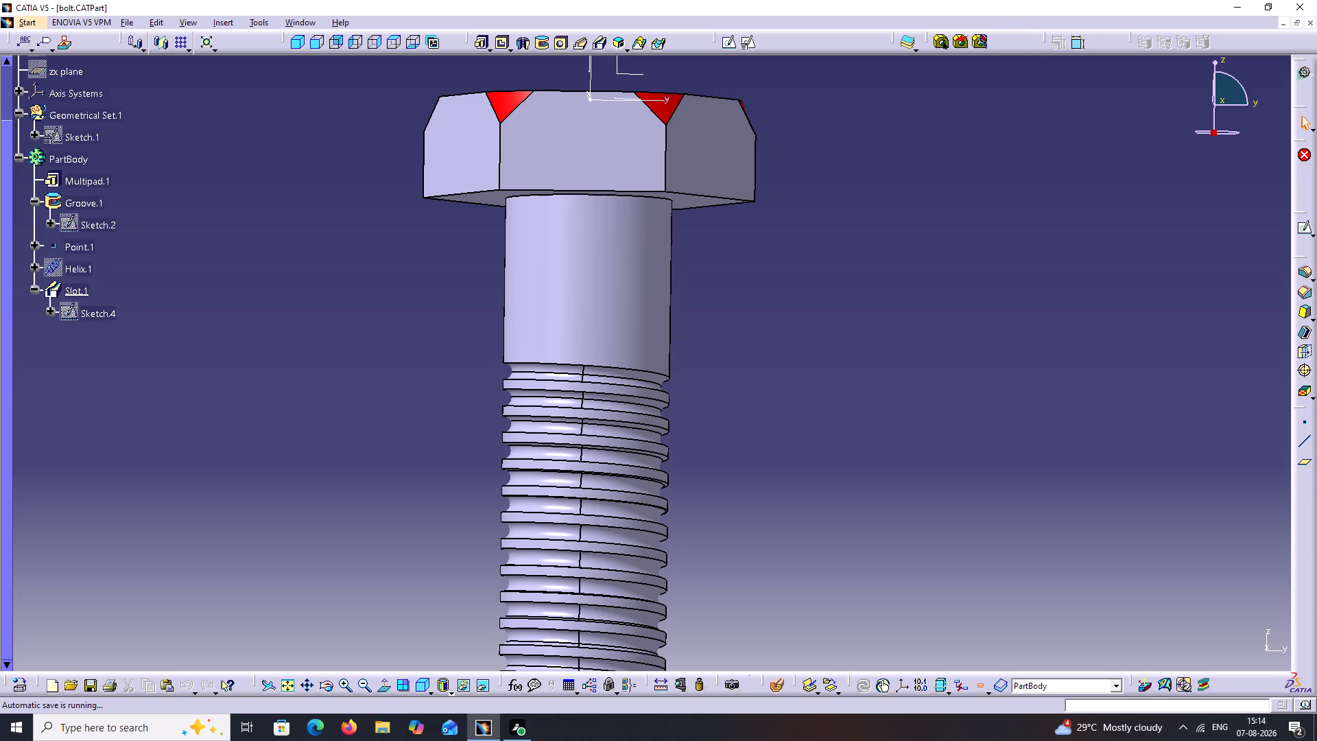
{"action": "middle_click_drag", "start_coordinate": [724, 282], "coordinate": [717, 242]}
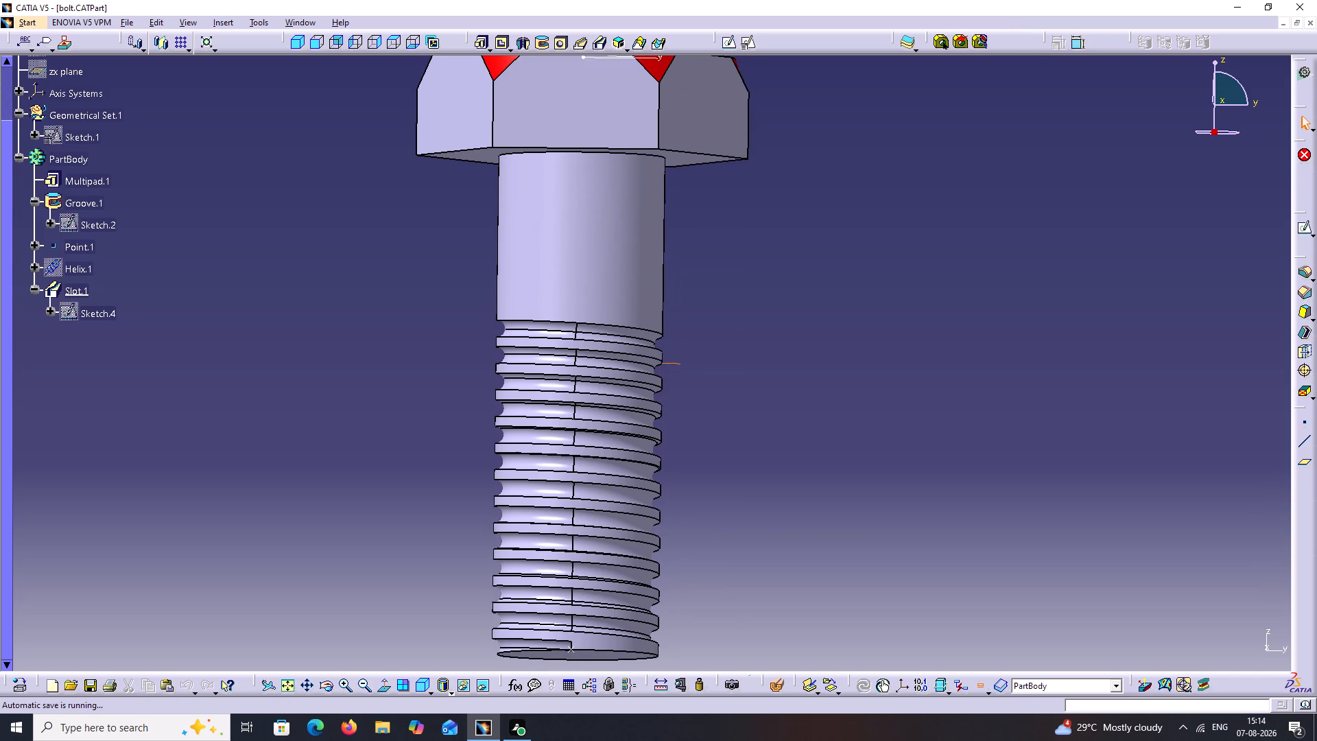
{"action": "middle_click_drag", "start_coordinate": [717, 242], "coordinate": [717, 244]}
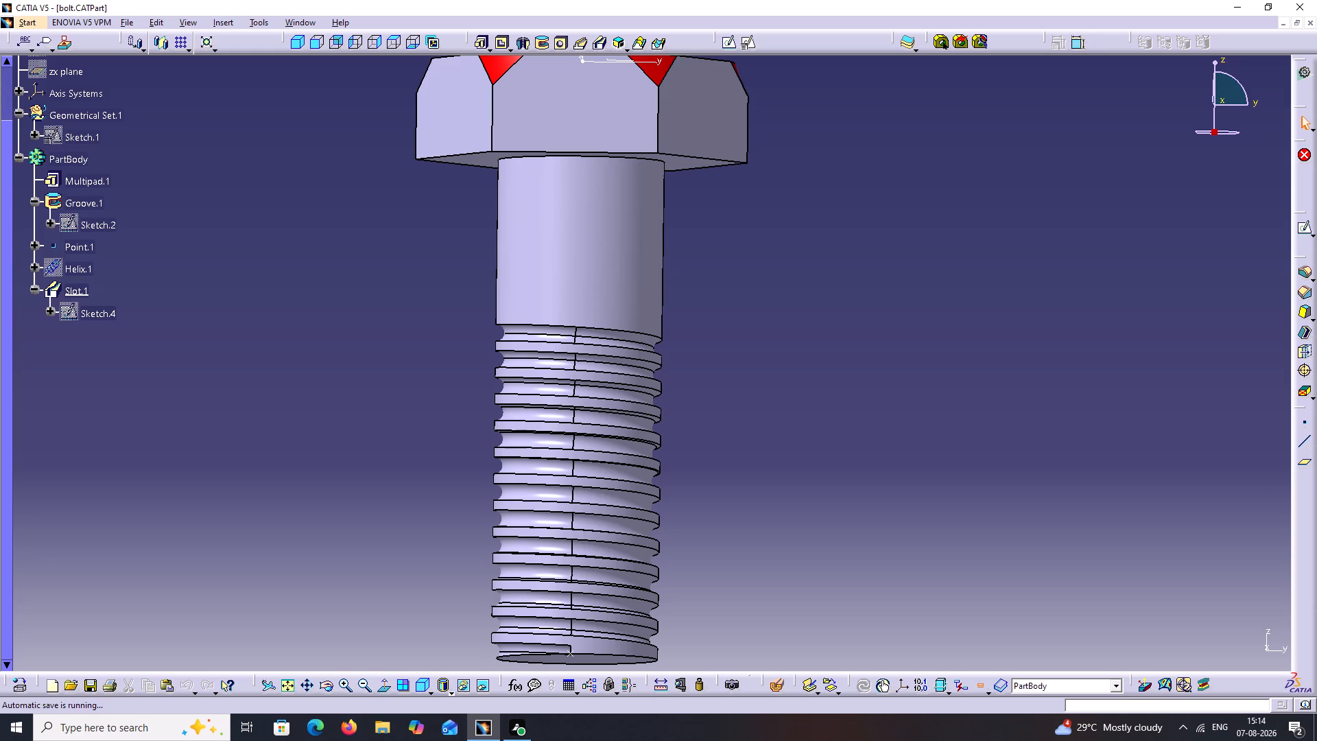
{"action": "left_click", "coordinate": [112, 687]}
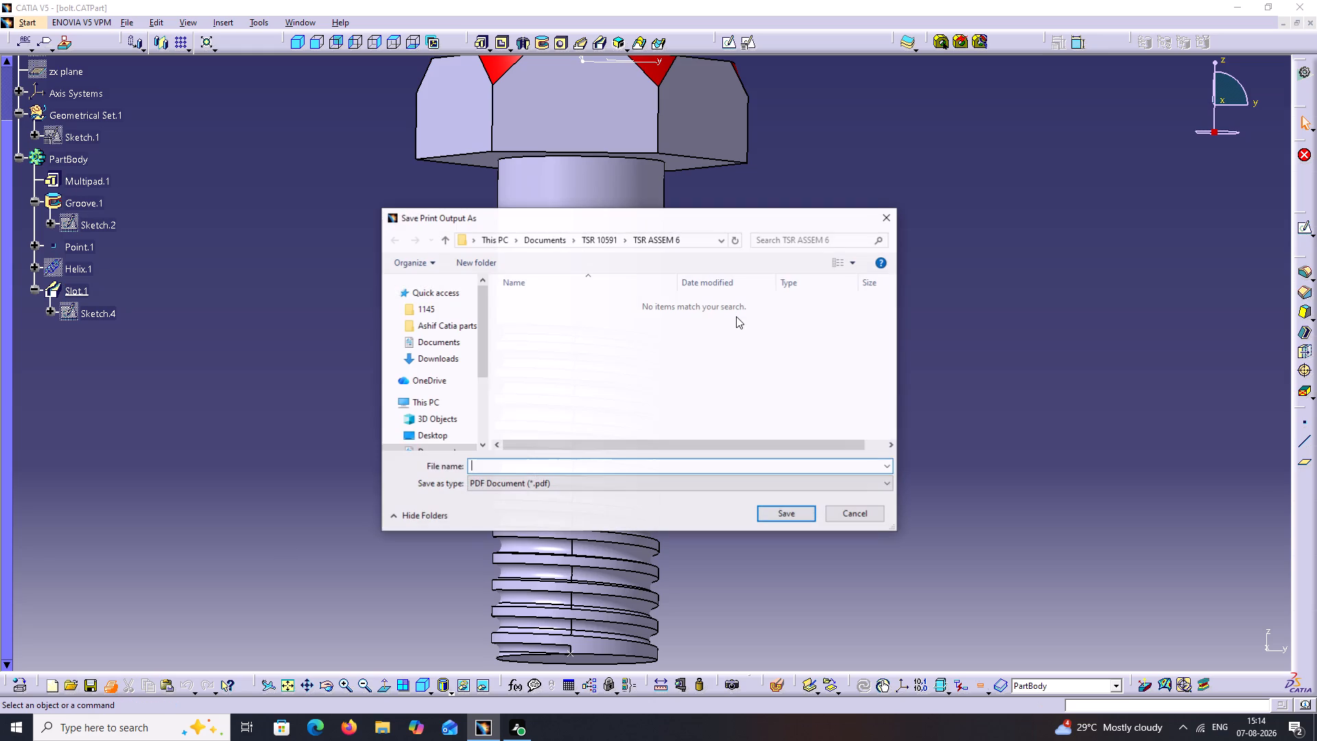
{"action": "left_click", "coordinate": [642, 467]}
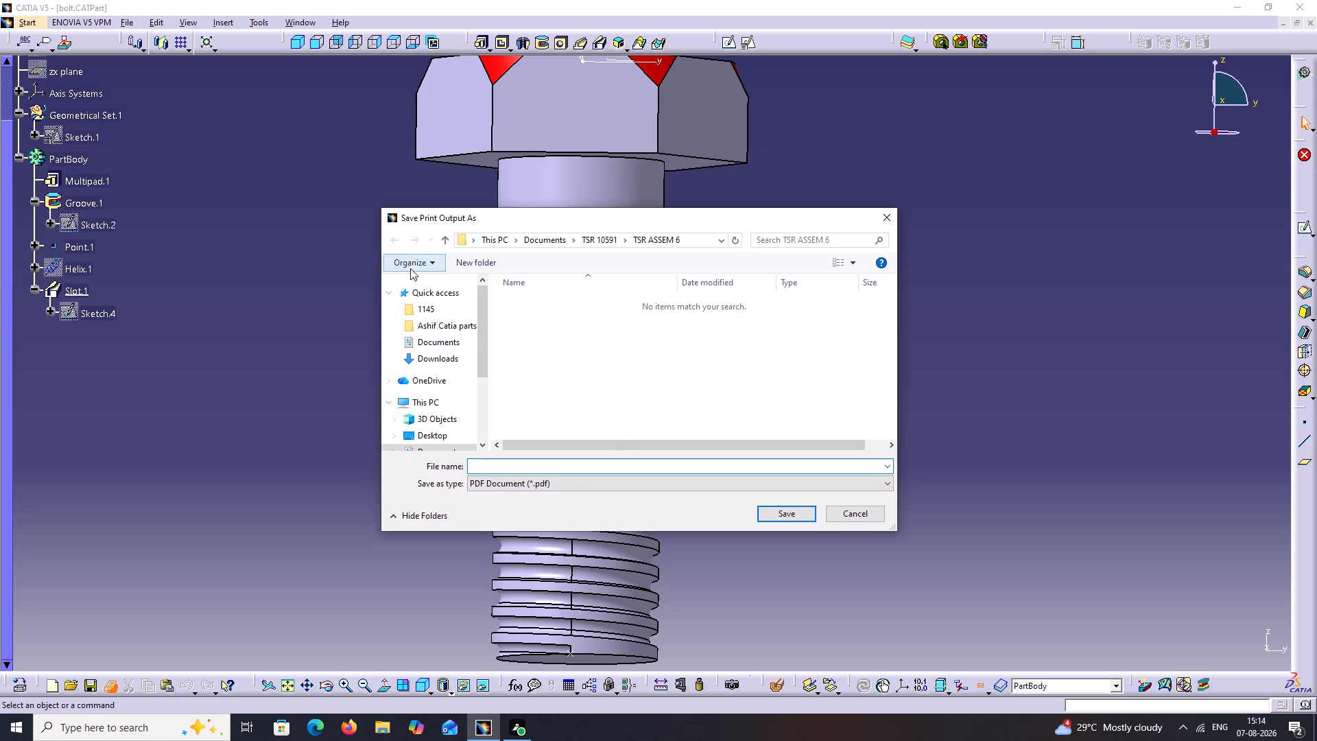
{"action": "left_click", "coordinate": [446, 328]}
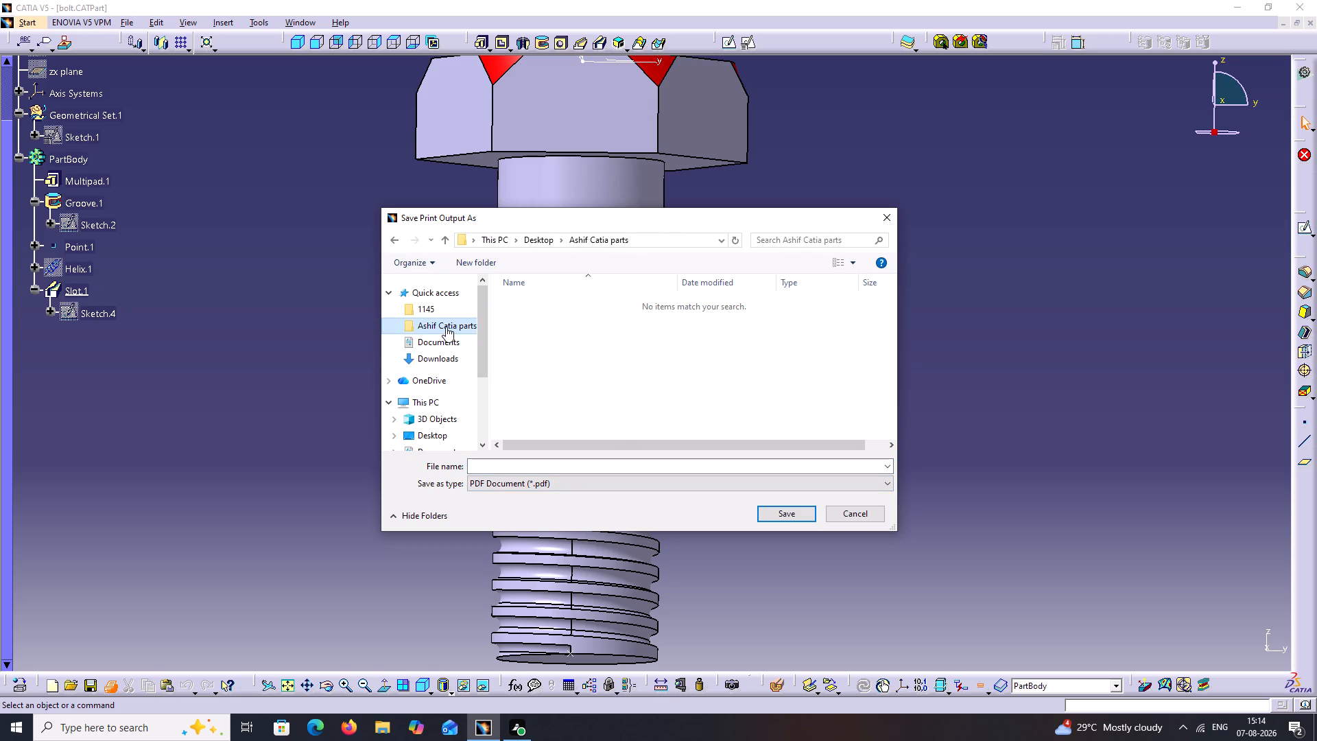
{"action": "left_click", "coordinate": [608, 462]}
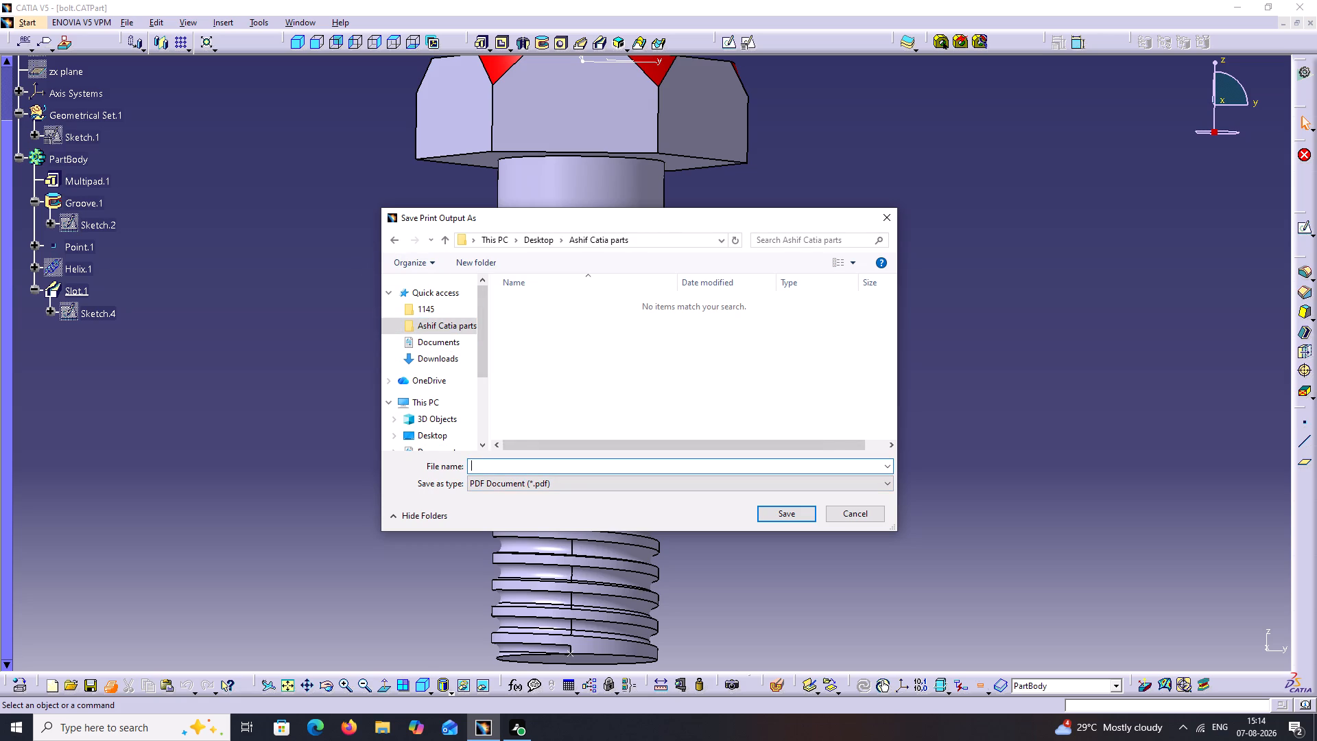
{"action": "key", "text": "h"}
{"action": "key", "text": "BackSpace"}
{"action": "key", "text": "BackSpace"}
{"action": "key", "text": "BackSpace"}
{"action": "key", "text": "p"}
{"action": "type", "text": "df"}
{"action": "key", "text": "Return"}
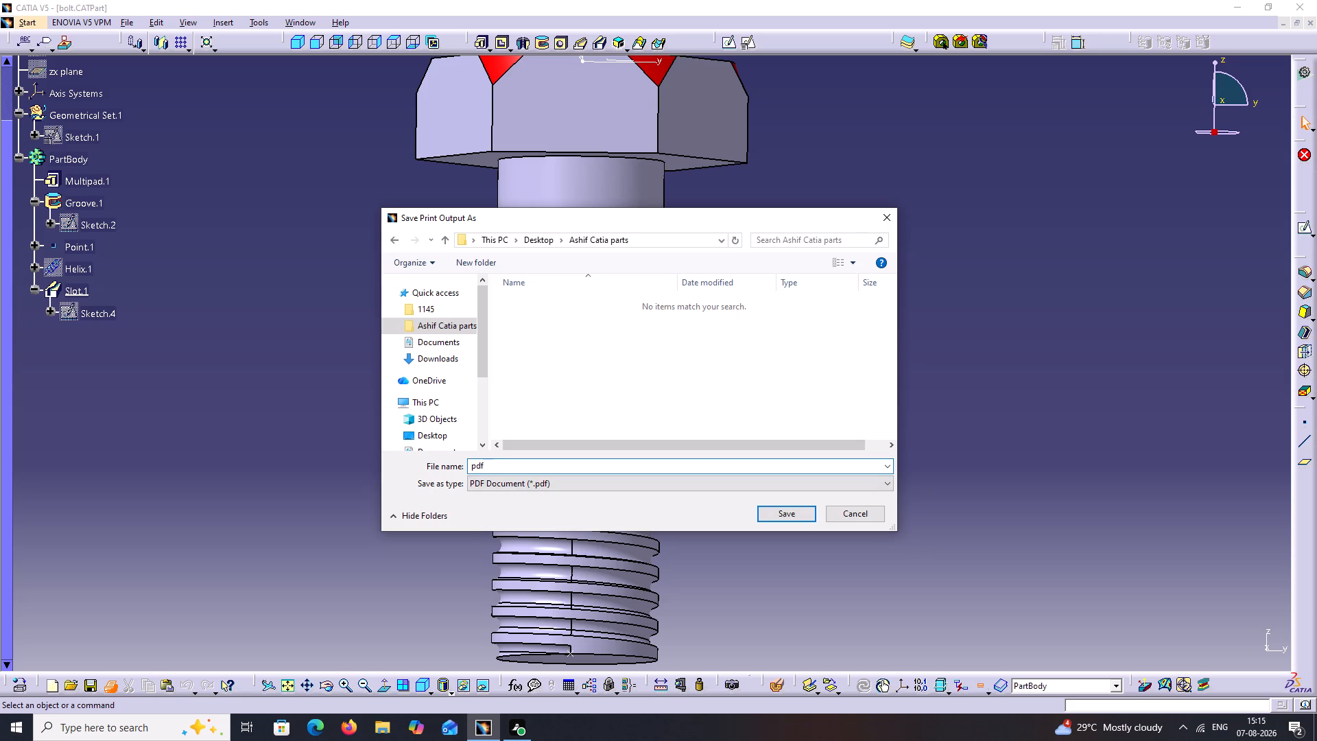